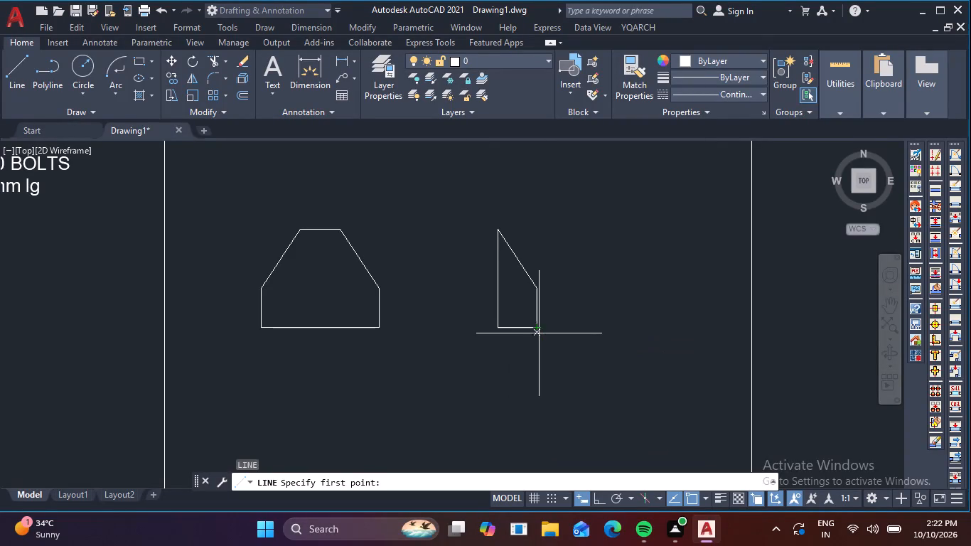
Draw a 50-long vertical tick line just below the lower-right corner of the half-gusset outline, with ortho on.
click(539, 338)
scroll(544, 368, up, 2)
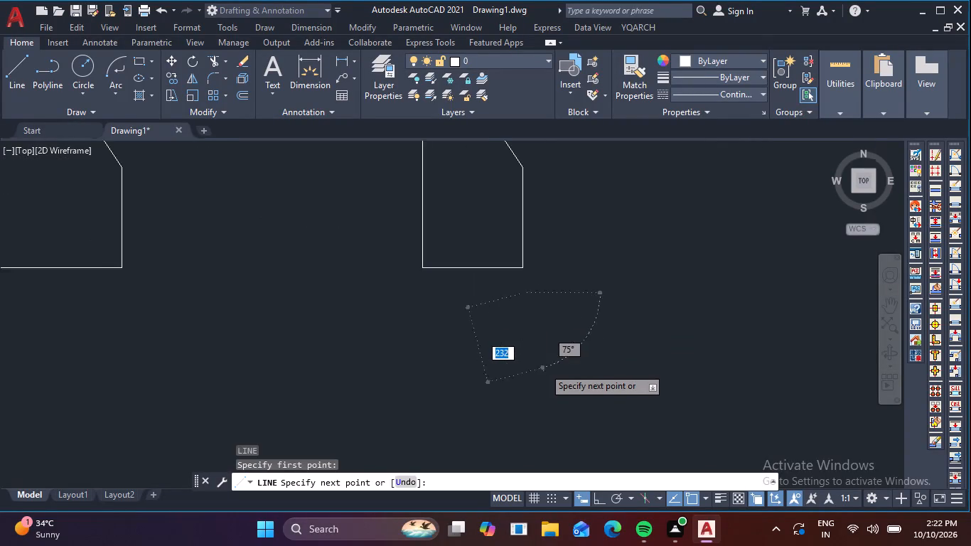
scroll(544, 368, up, 1)
key(F8)
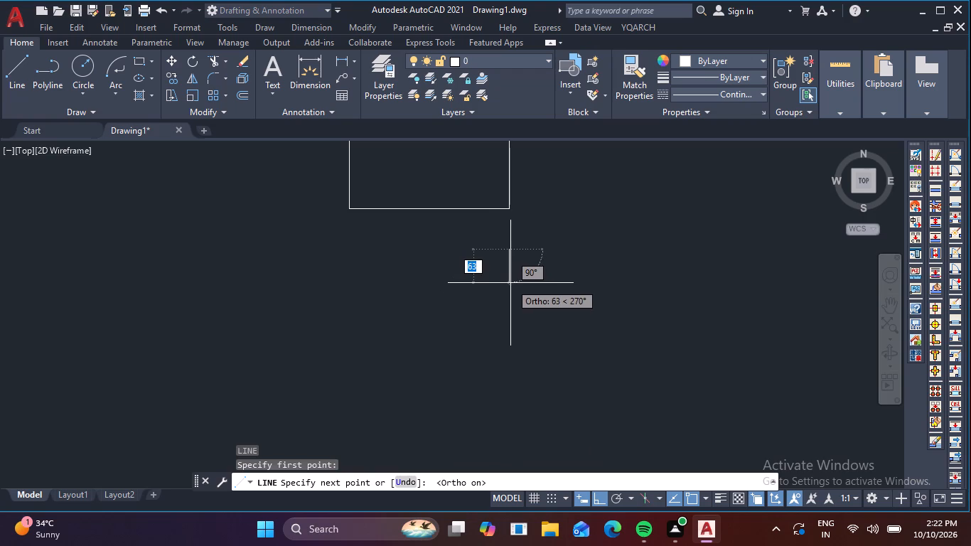
text(50)
key(space)
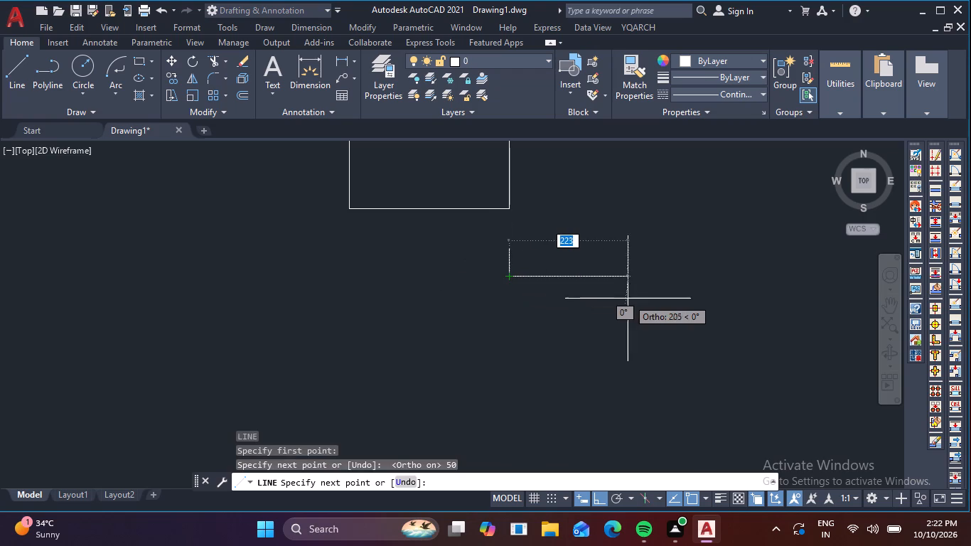
key(Escape)
Mirror the tick line about the midpoint of the half-gusset's bottom edge, keeping the original.
drag(532, 271, 483, 267)
click(471, 261)
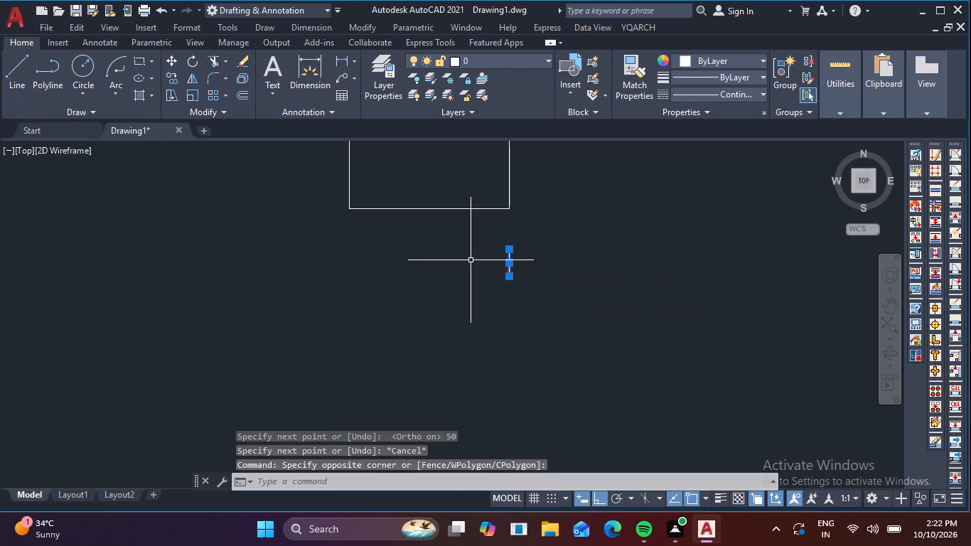
text(mi)
key(space)
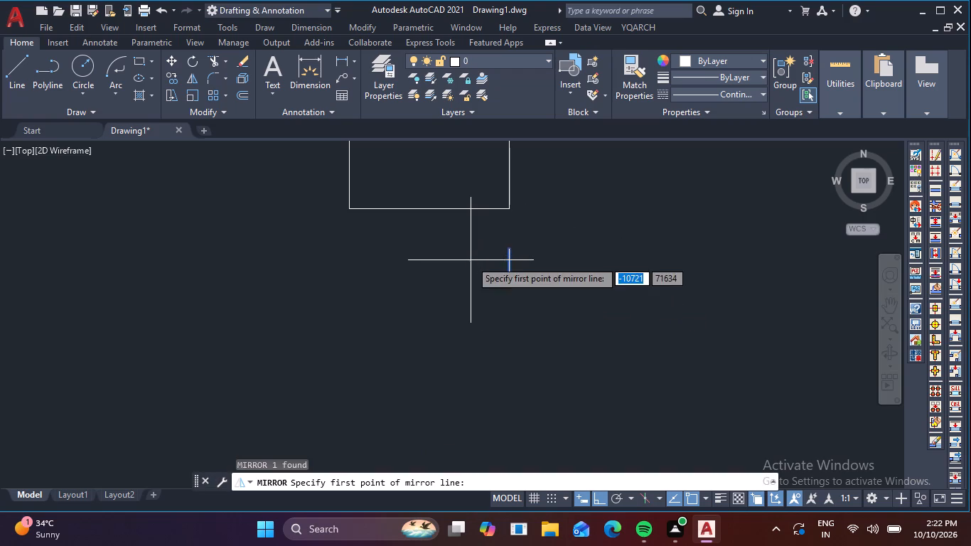
click(427, 208)
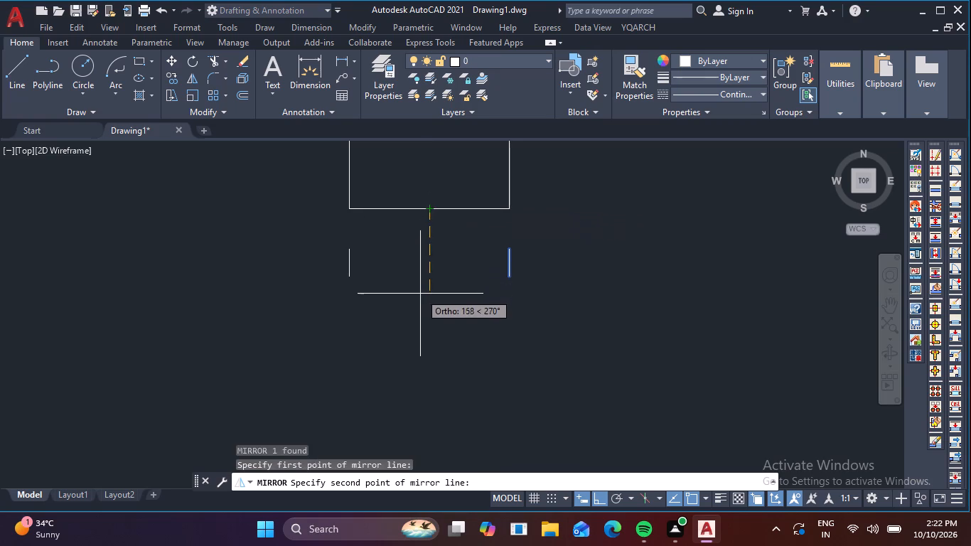
click(421, 299)
key(space)
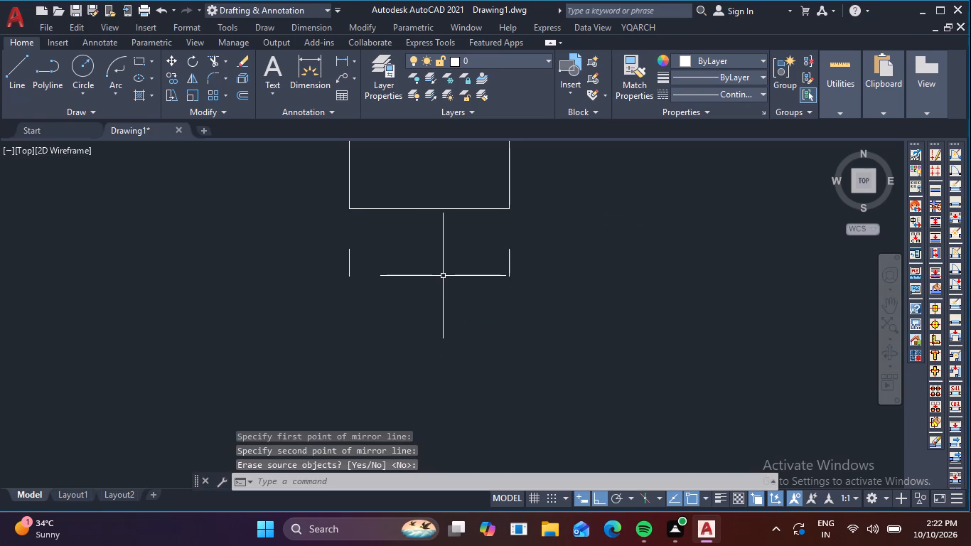
Copy the 50 dimension text from under the base plate plan to below the half-gusset's tick lines.
scroll(443, 276, down, 4)
middle_drag(371, 294, 537, 312)
scroll(371, 294, down, 1)
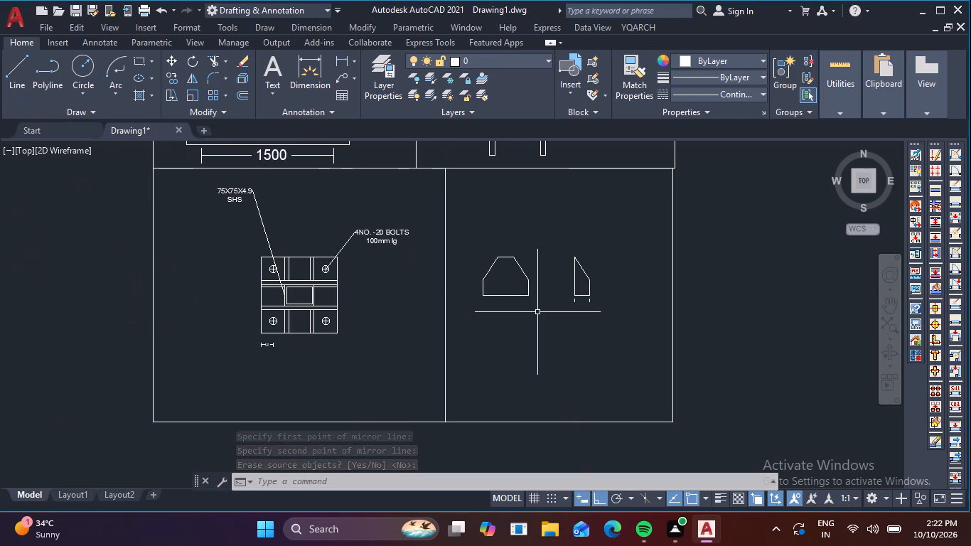
scroll(584, 311, up, 3)
scroll(592, 309, down, 4)
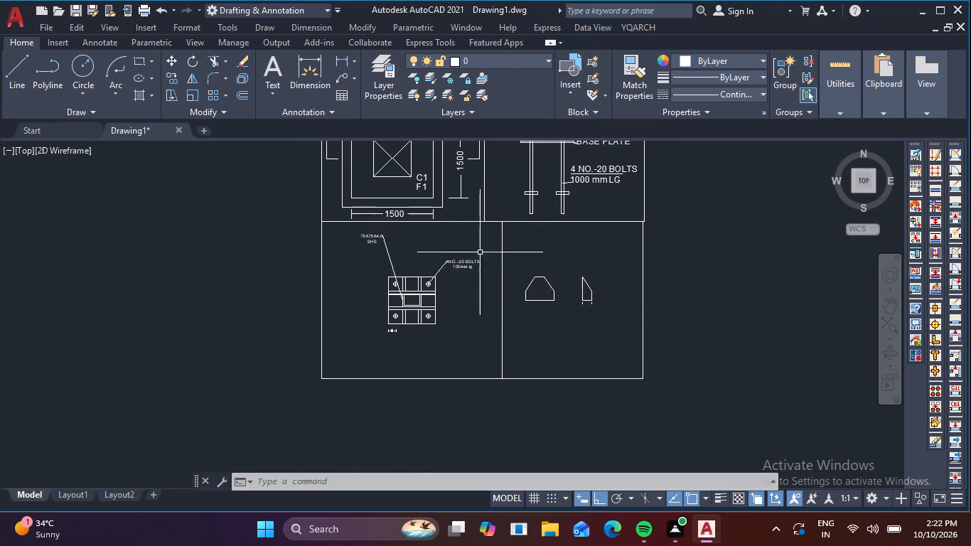
scroll(520, 232, down, 3)
middle_drag(551, 188, 570, 237)
scroll(529, 230, up, 3)
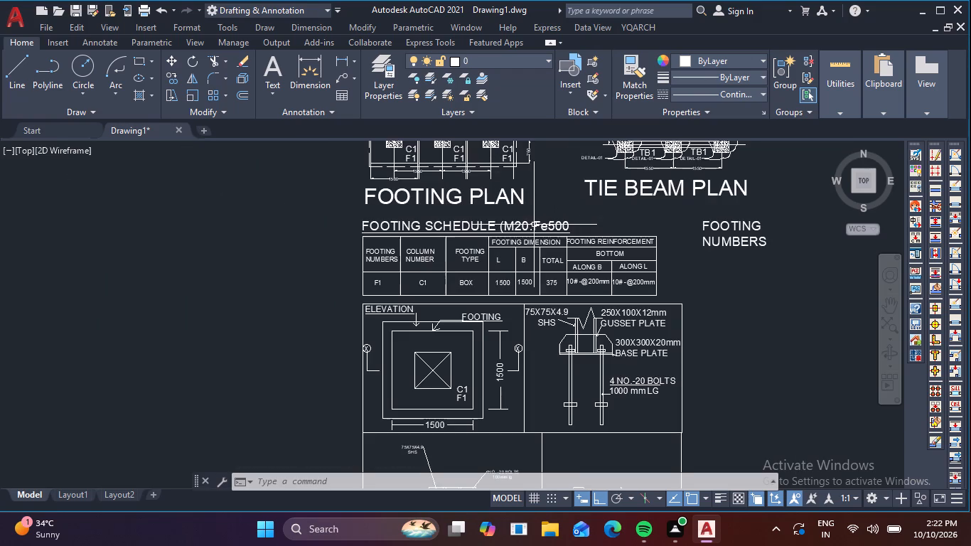
middle_drag(542, 236, 555, 296)
scroll(670, 251, up, 3)
scroll(670, 242, down, 4)
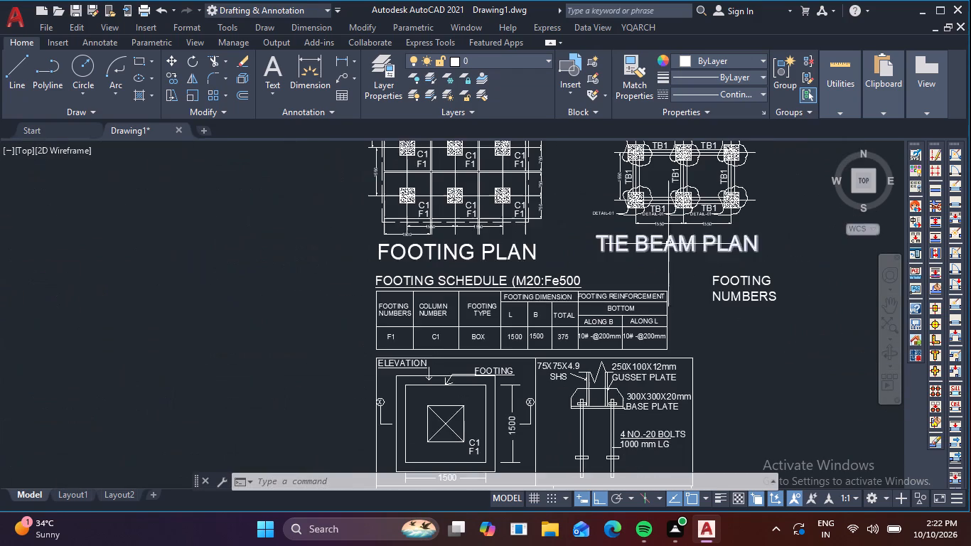
middle_drag(648, 302, 678, 222)
middle_drag(594, 315, 597, 227)
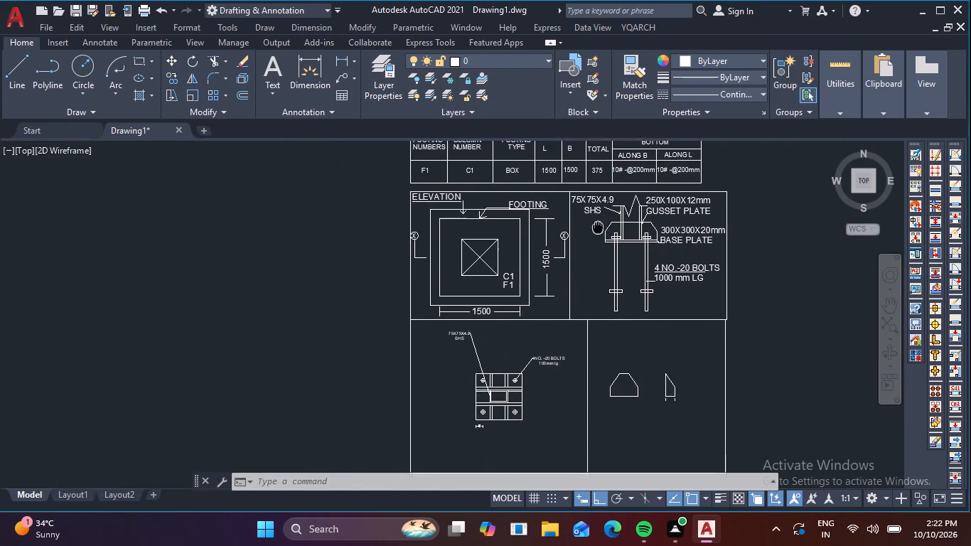
middle_drag(597, 227, 594, 201)
scroll(475, 376, up, 4)
middle_drag(495, 403, 493, 402)
scroll(495, 403, down, 1)
middle_drag(493, 402, 543, 158)
scroll(538, 225, up, 3)
click(498, 258)
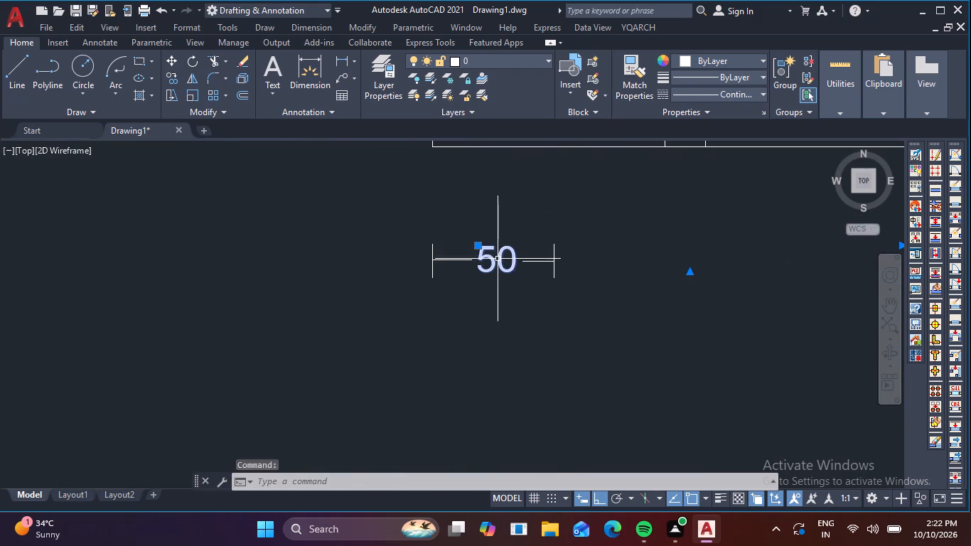
text(co)
key(space)
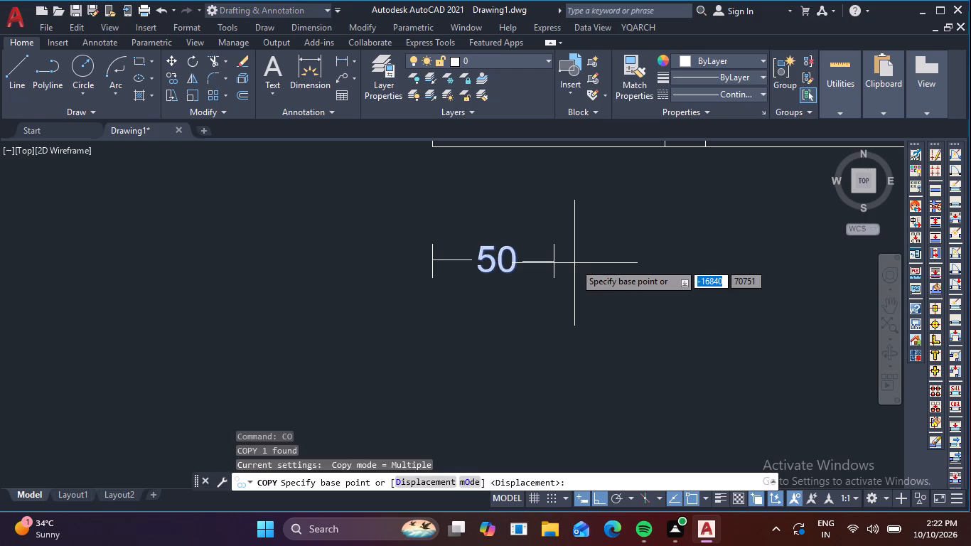
click(493, 257)
scroll(741, 257, down, 3)
middle_drag(721, 273, 706, 274)
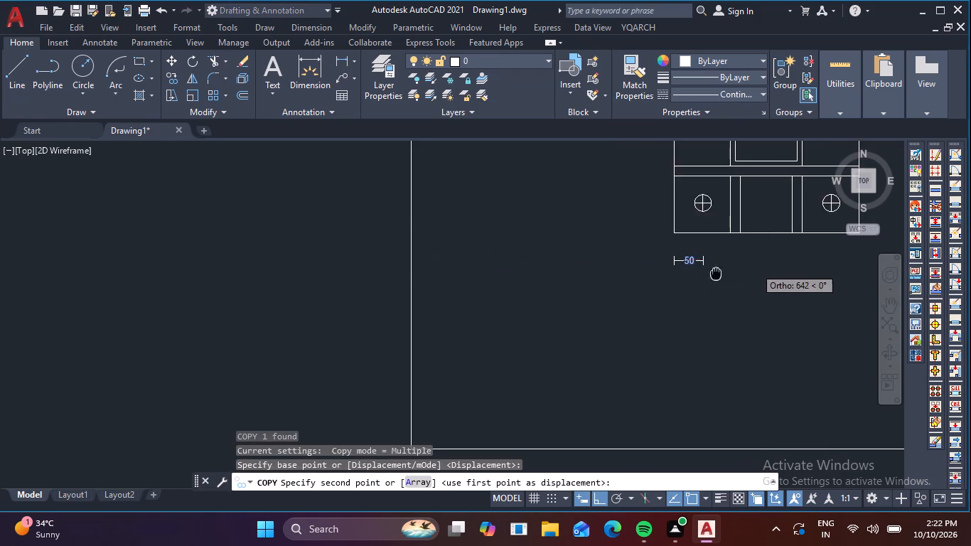
middle_drag(706, 274, 308, 296)
middle_drag(799, 332, 473, 326)
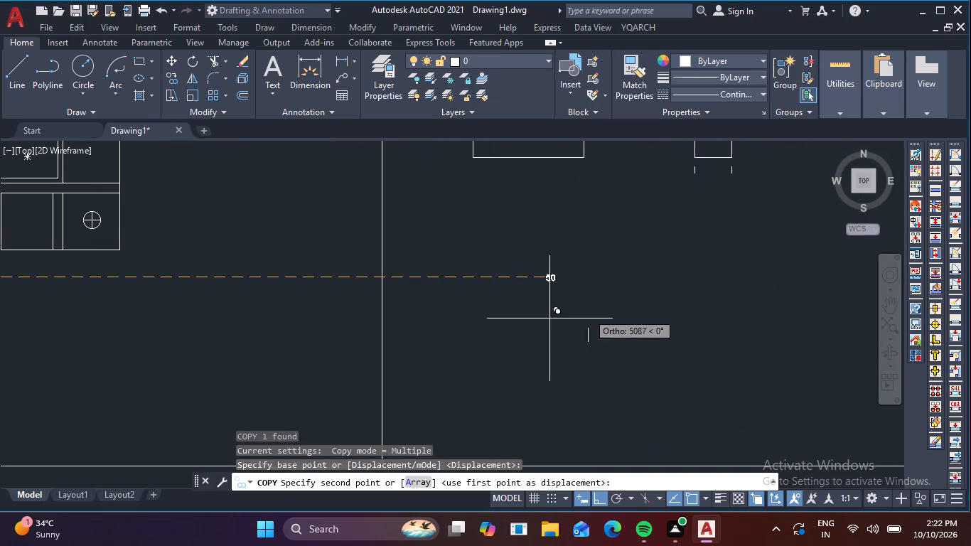
click(708, 299)
key(Escape)
Change the copied dimension text below the half-gusset to 100.
drag(731, 295, 729, 294)
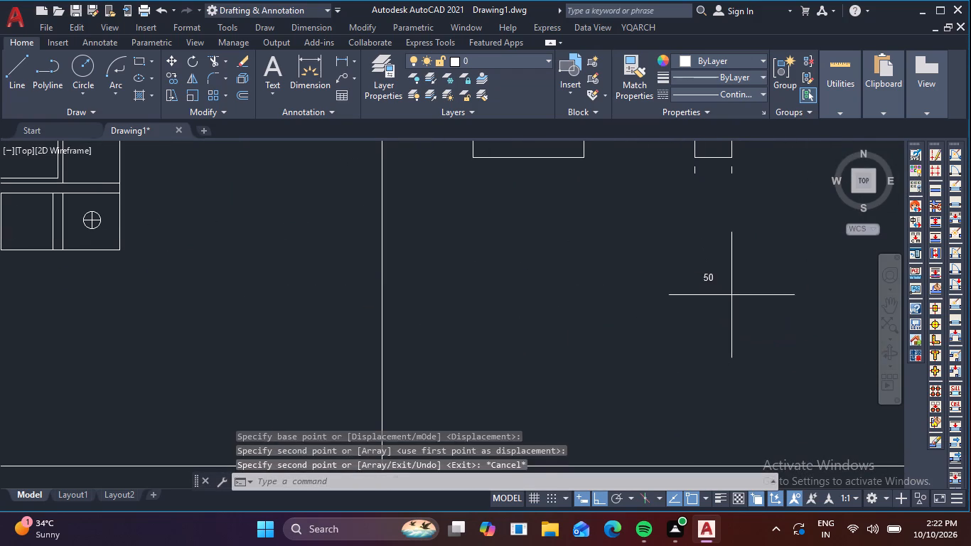
drag(729, 294, 673, 277)
click(657, 265)
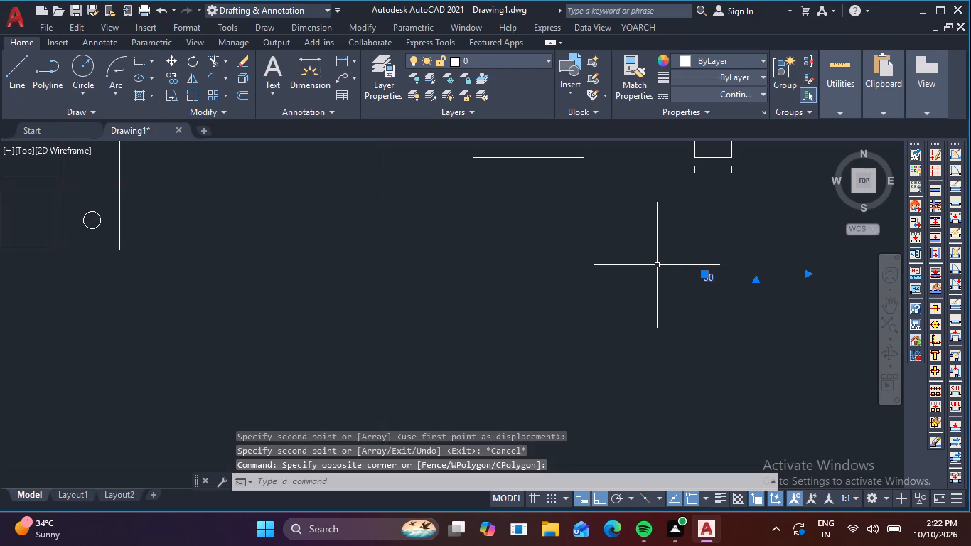
double_click(712, 278)
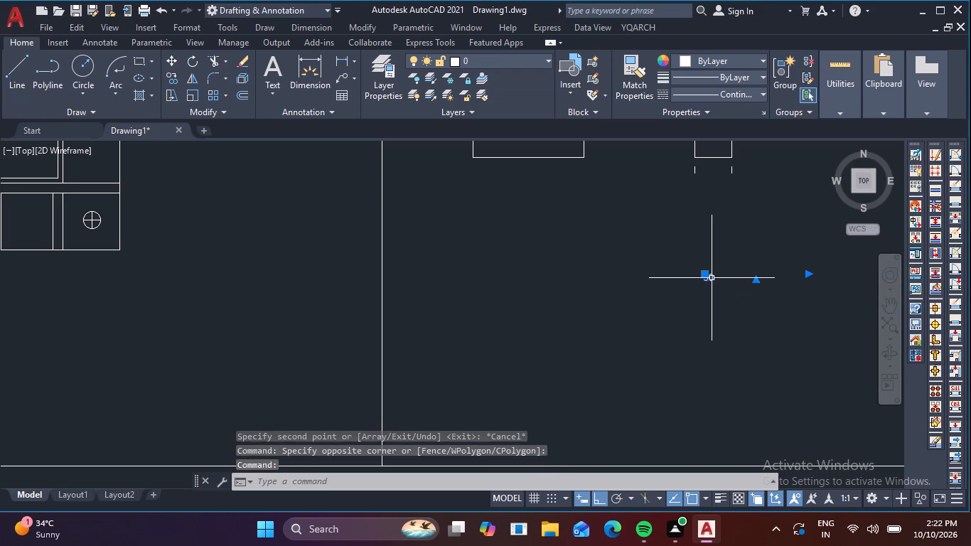
click(717, 277)
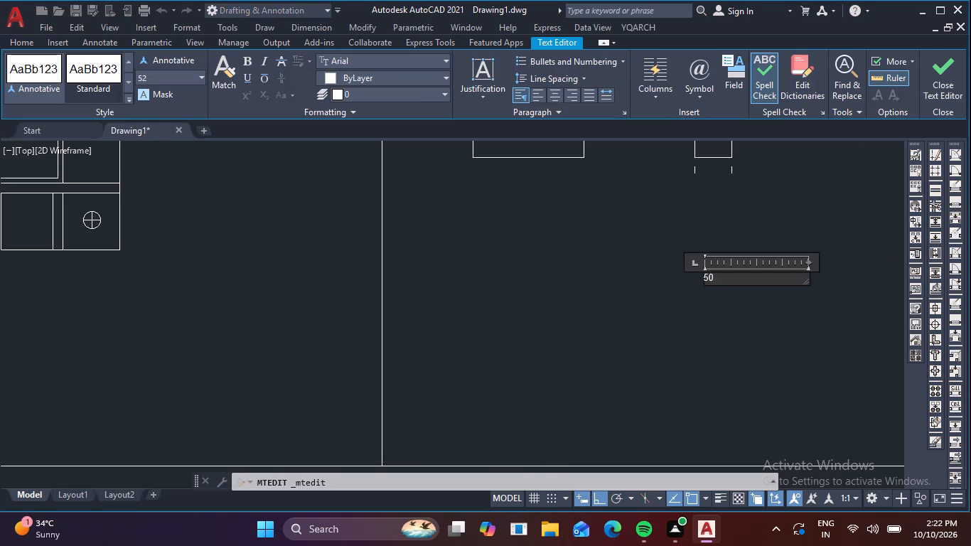
key(BackSpace)
key(BackSpace)
text(19)
key(BackSpace)
text(00)
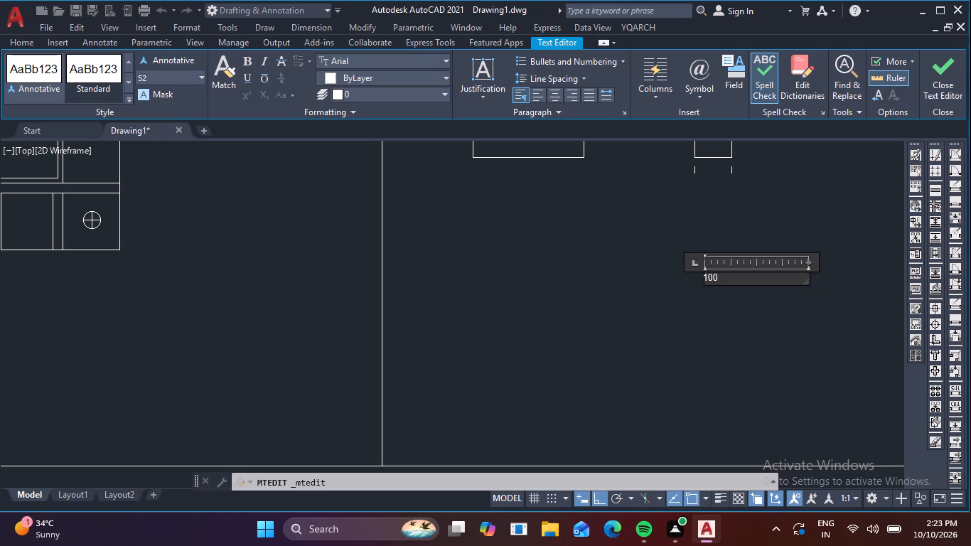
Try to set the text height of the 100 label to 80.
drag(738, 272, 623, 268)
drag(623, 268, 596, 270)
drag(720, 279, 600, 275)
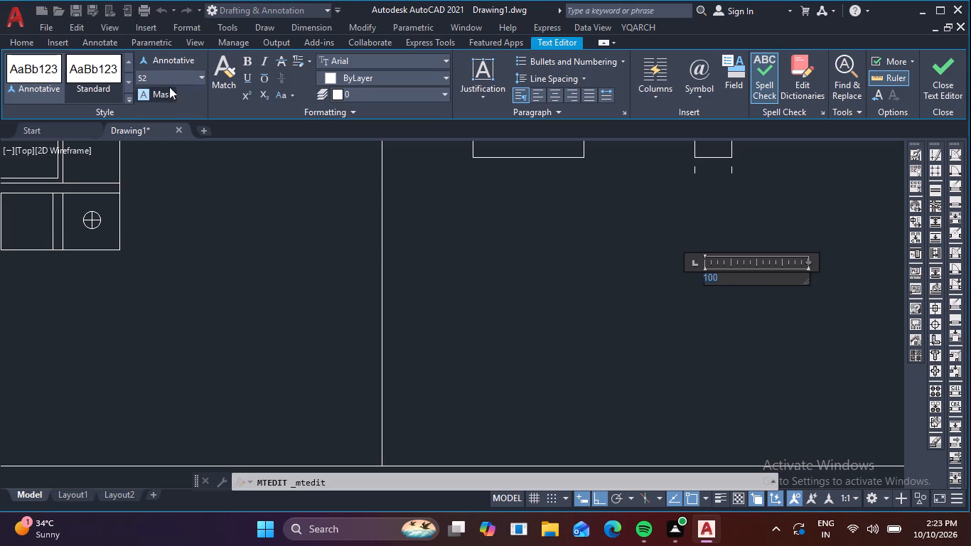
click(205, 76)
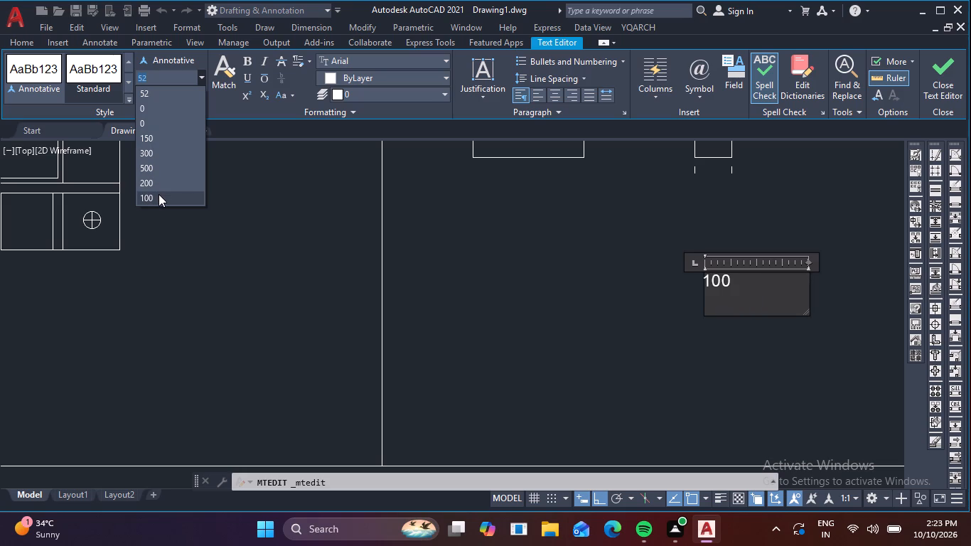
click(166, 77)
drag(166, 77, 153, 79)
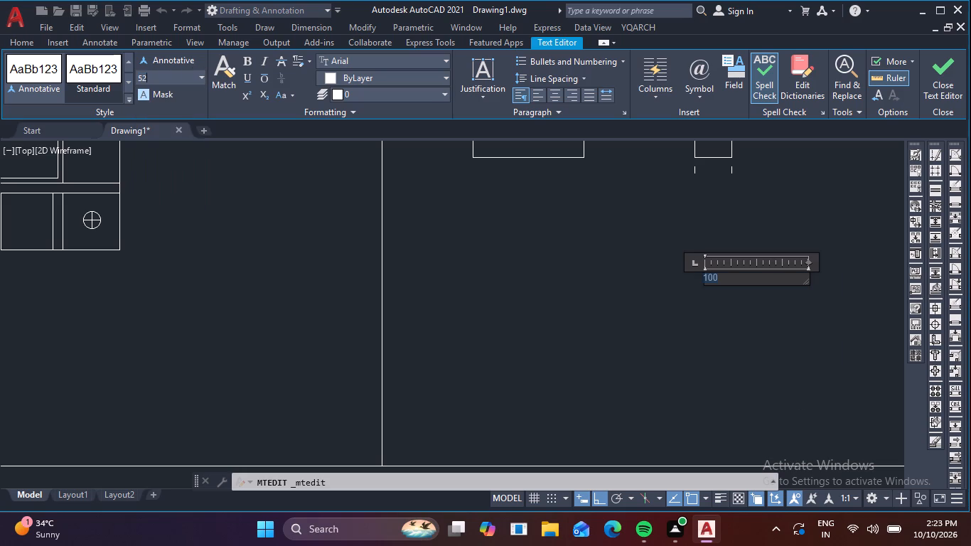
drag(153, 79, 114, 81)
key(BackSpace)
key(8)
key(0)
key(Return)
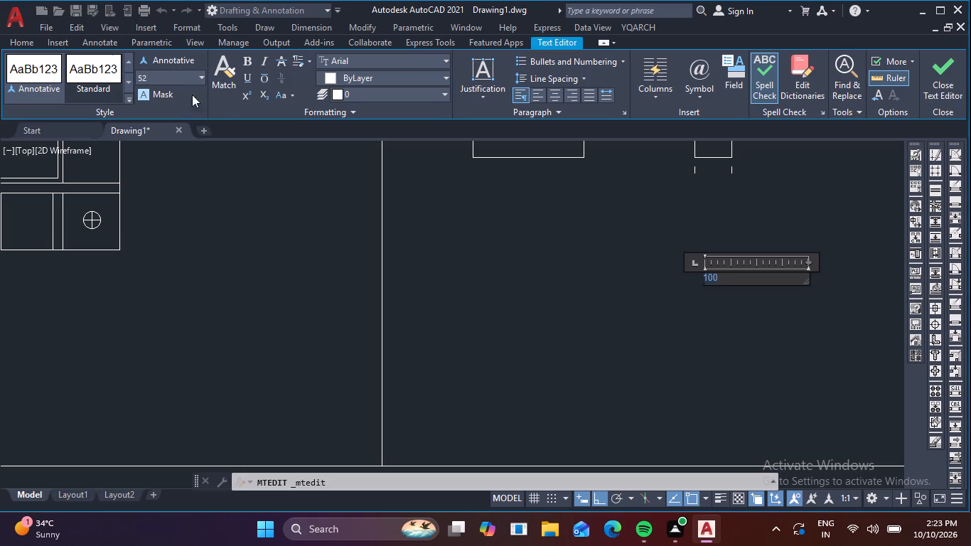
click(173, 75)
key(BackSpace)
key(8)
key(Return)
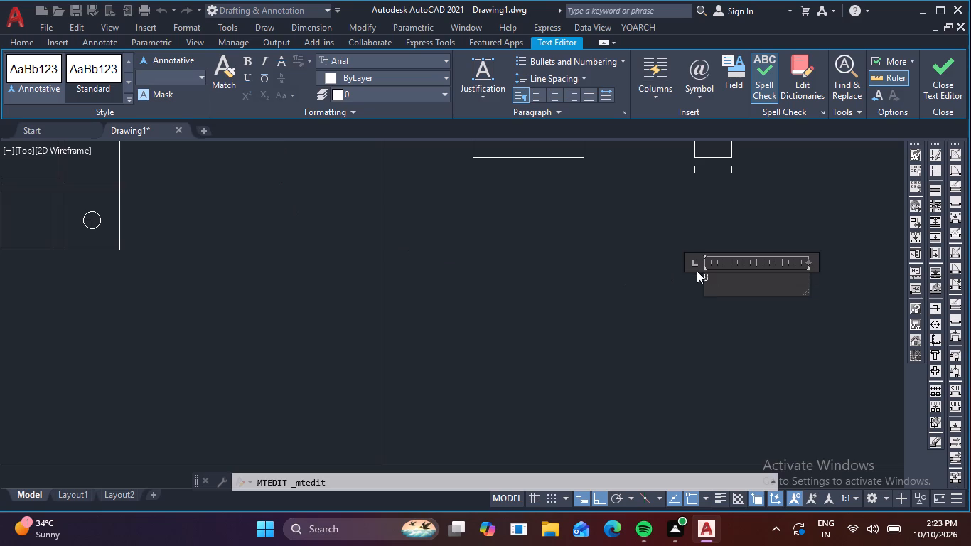
Re-enter the label's content below the half-gusset as 100.
click(722, 271)
click(718, 283)
key(BackSpace)
key(BackSpace)
text(100)
Set the text height of the 100 label below the half-gusset to 80.
drag(721, 282, 654, 272)
click(192, 77)
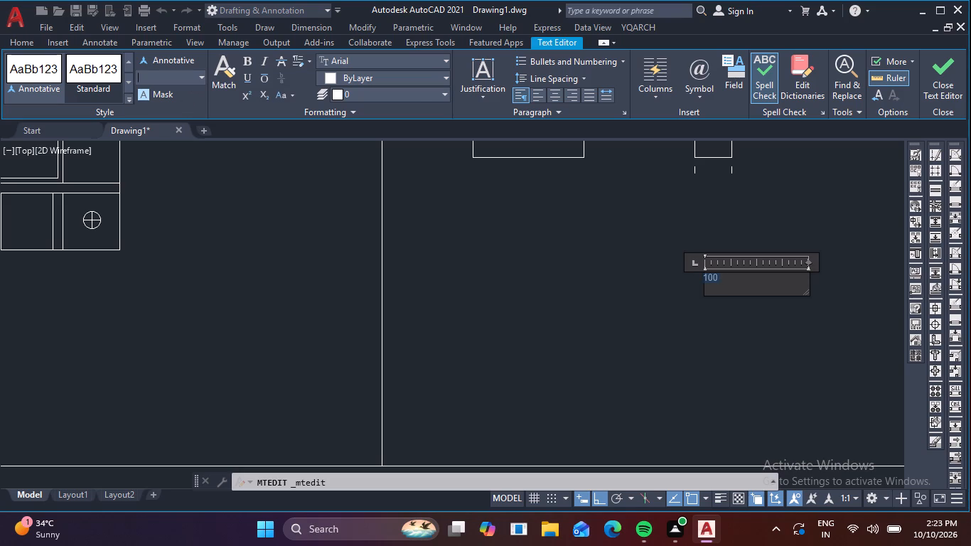
text(80)
key(Return)
click(536, 234)
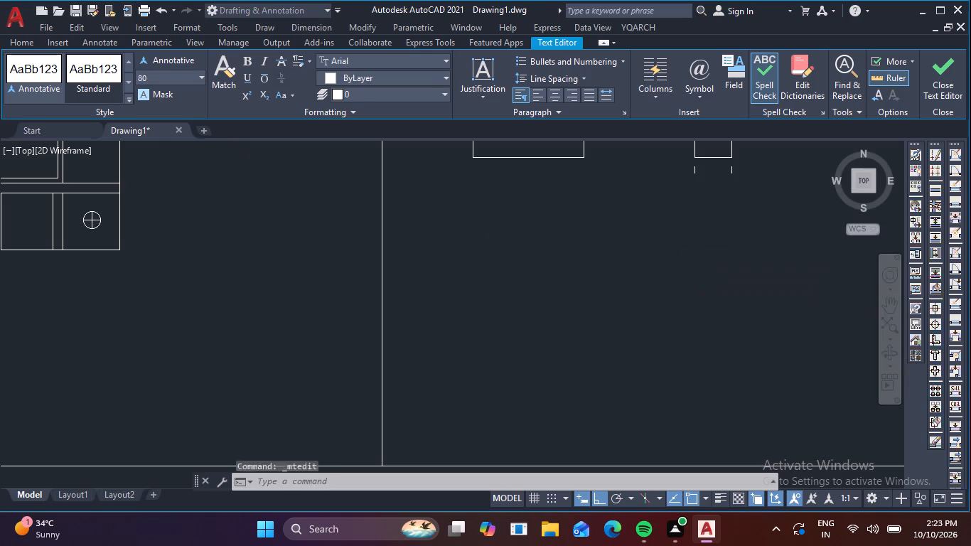
Copy the 100 label up into the gap between the two tick lines directly beneath the half-gusset.
scroll(782, 309, up, 2)
click(580, 234)
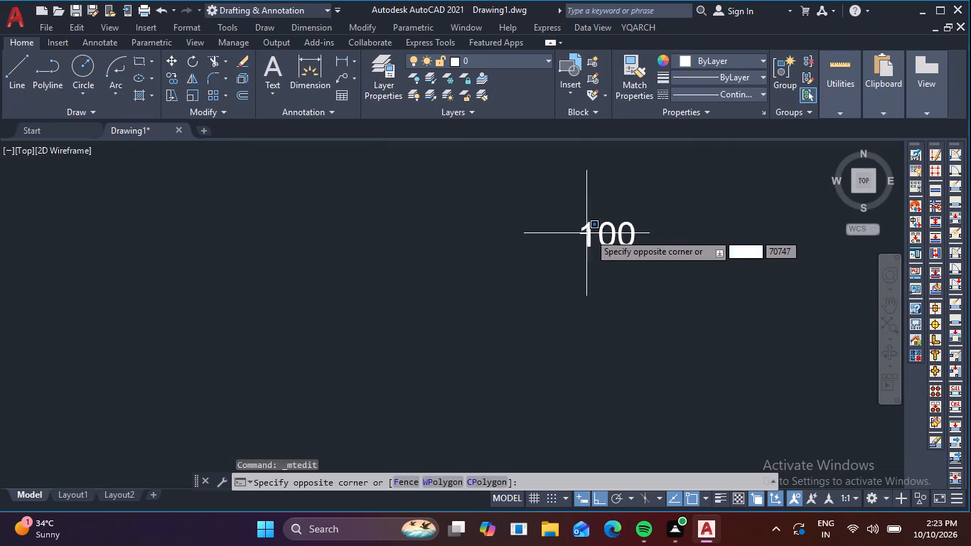
drag(652, 281, 647, 268)
drag(629, 249, 619, 237)
click(548, 188)
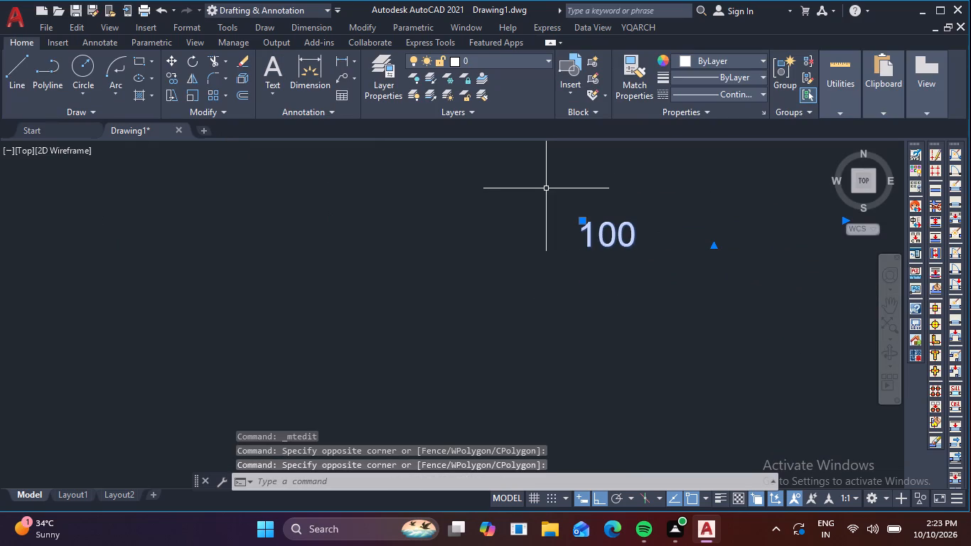
text(co)
key(space)
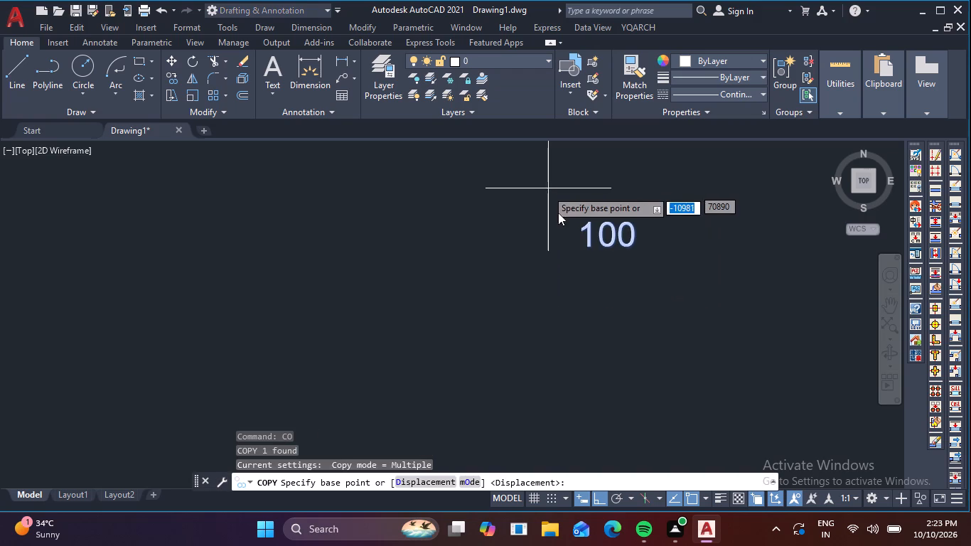
click(591, 235)
scroll(638, 188, down, 1)
middle_drag(646, 182, 626, 293)
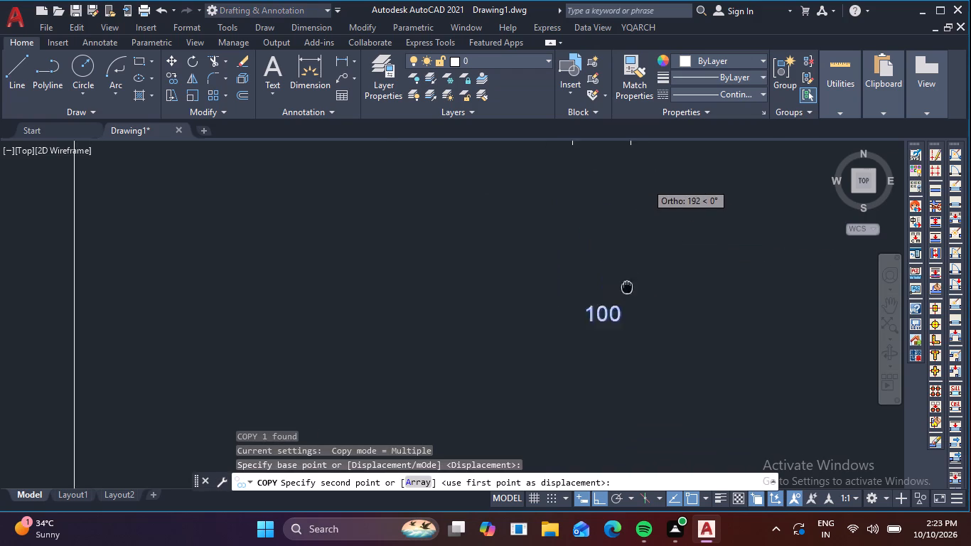
middle_drag(626, 293, 621, 310)
key(F8)
scroll(584, 181, up, 2)
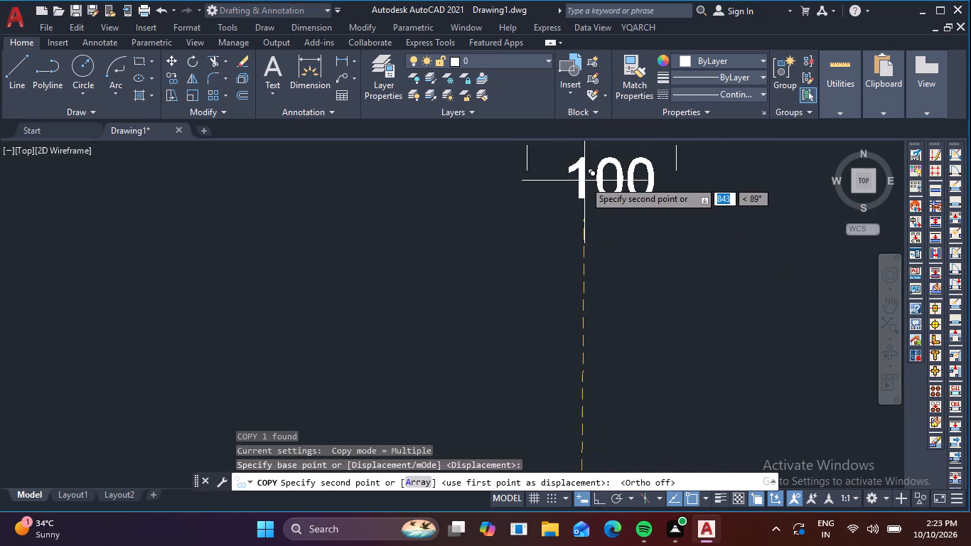
middle_drag(584, 179, 580, 229)
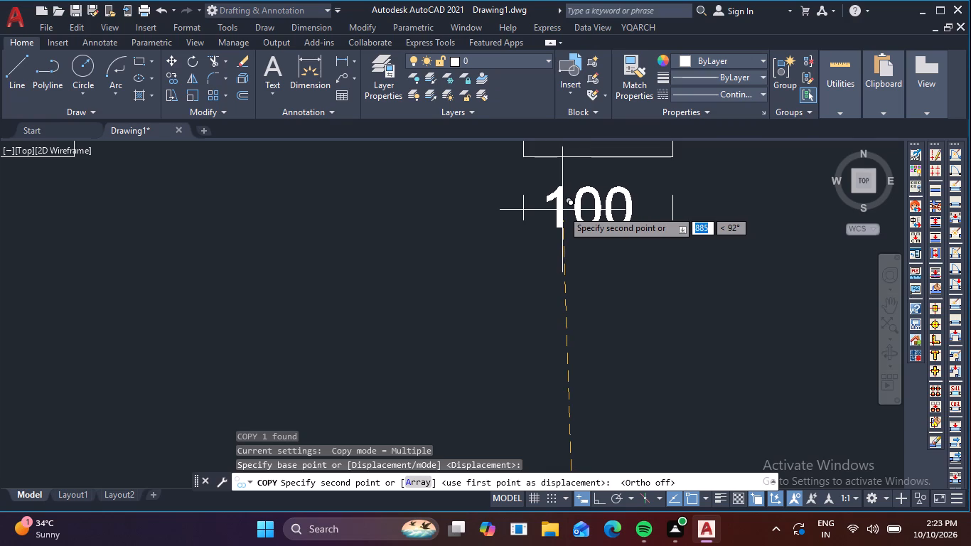
click(563, 210)
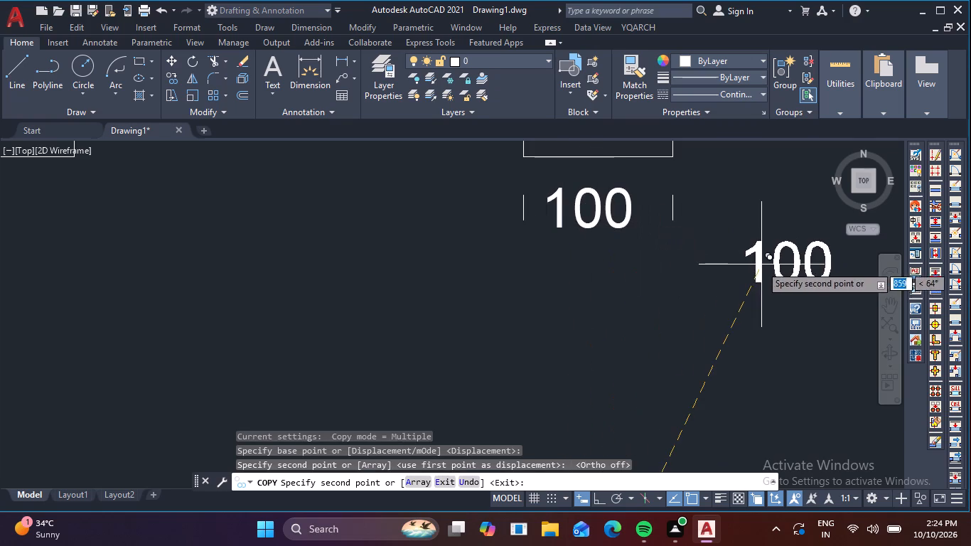
key(Escape)
Draw a horizontal dimension line from the midpoint of the right-hand tick line toward the 100 label.
key(l)
key(space)
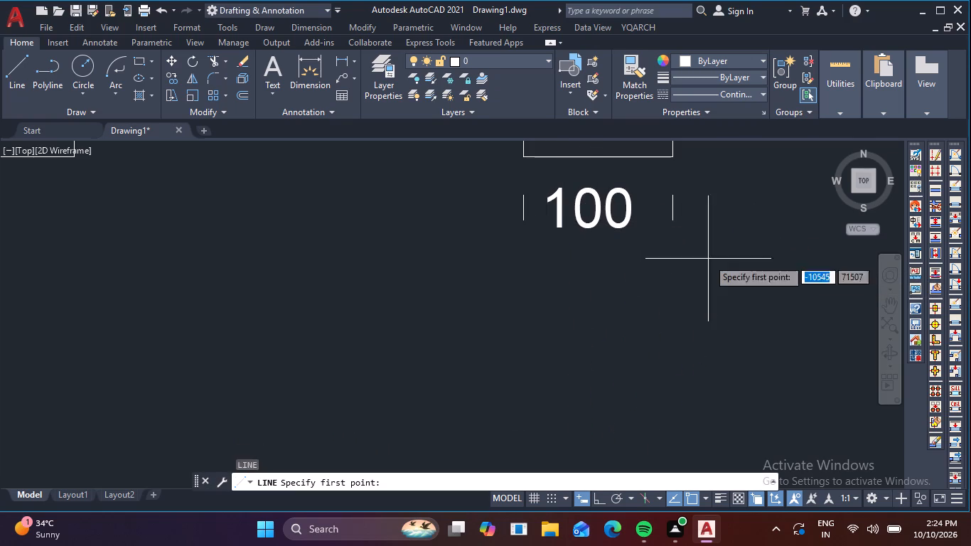
scroll(663, 210, up, 3)
click(691, 200)
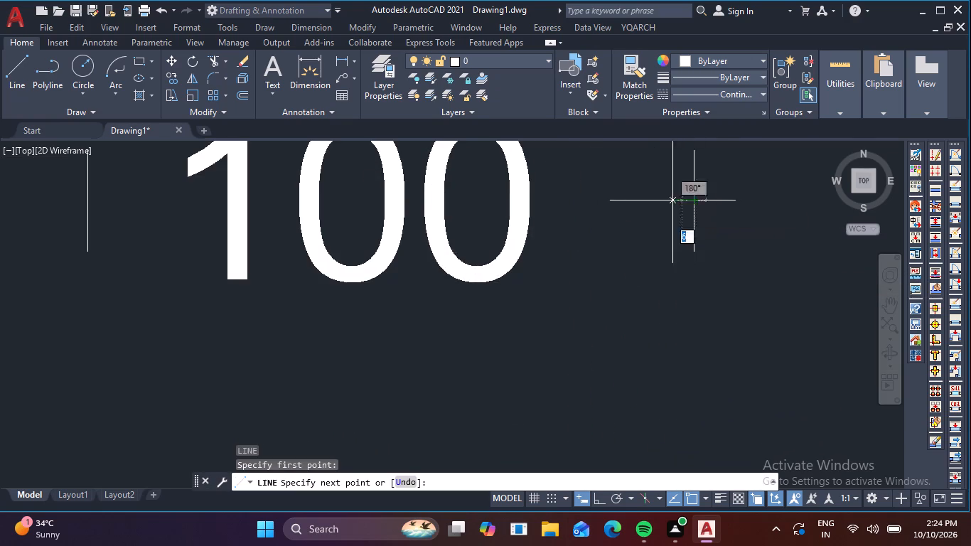
click(559, 201)
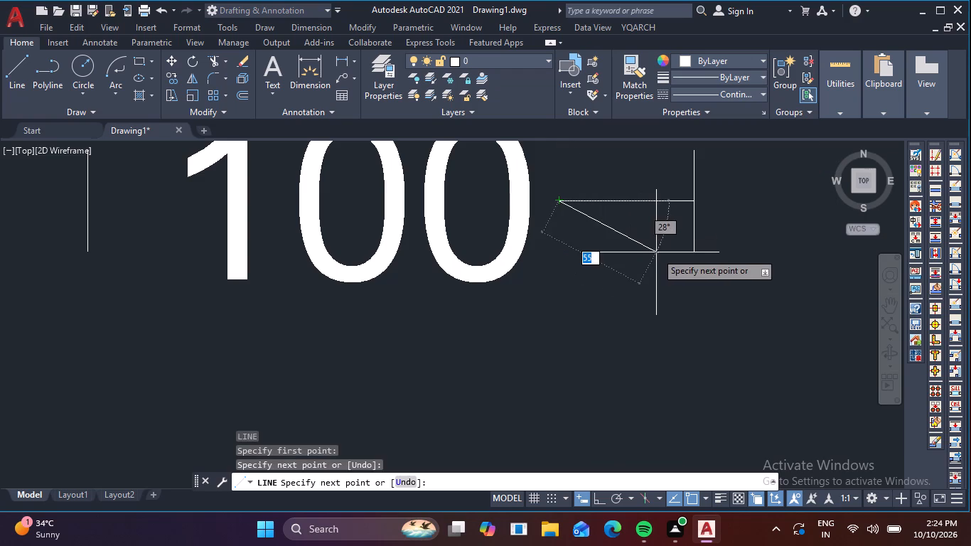
key(space)
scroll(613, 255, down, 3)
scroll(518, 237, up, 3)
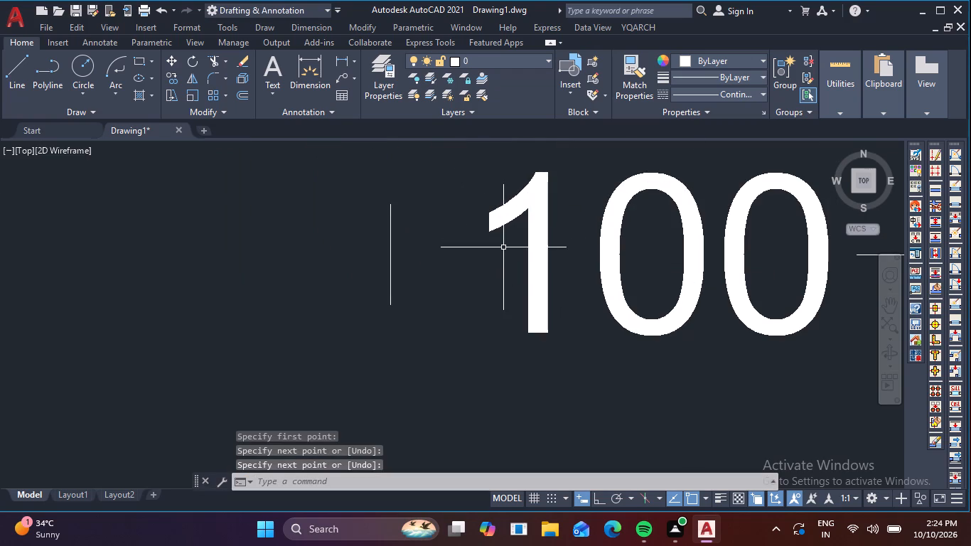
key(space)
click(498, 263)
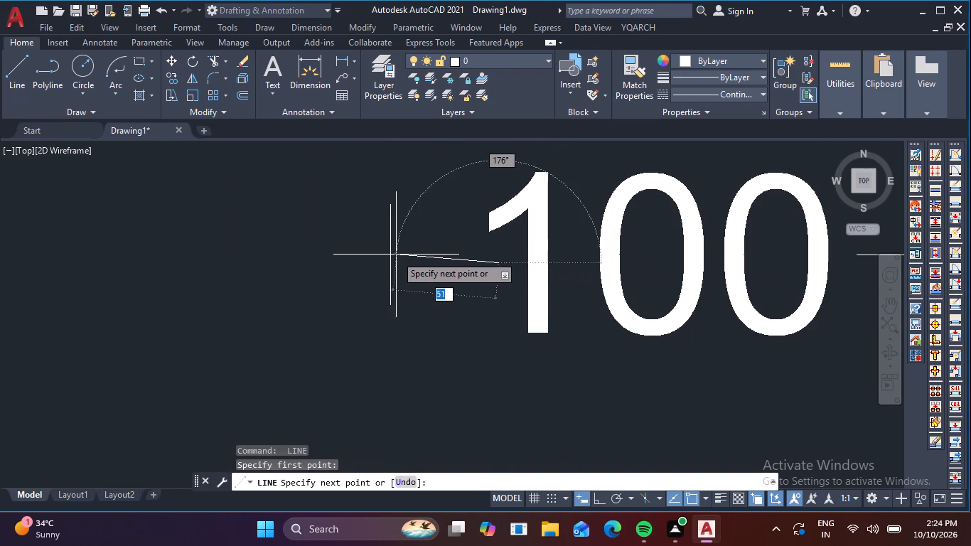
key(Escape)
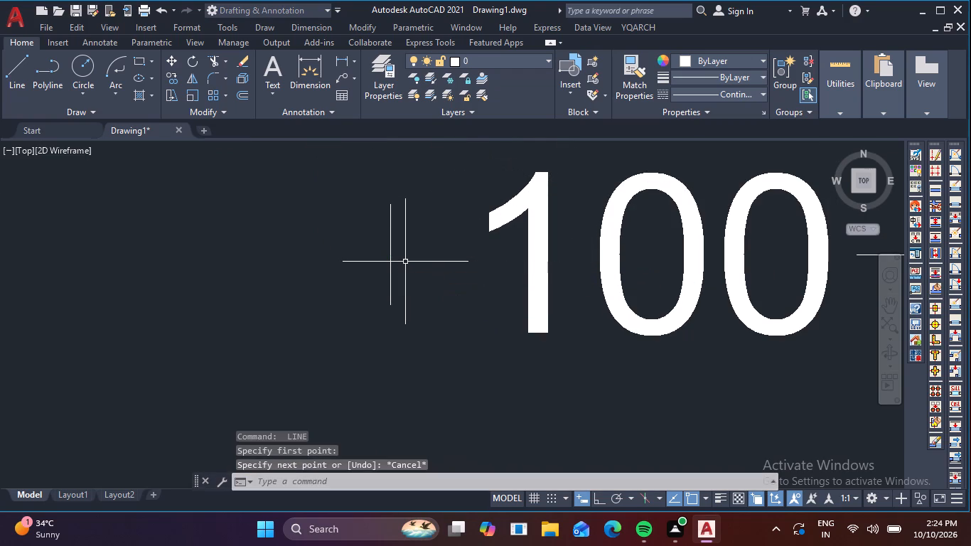
Draw a horizontal dimension line about 50 long from the left-hand tick line's midpoint to the 100 label.
key(space)
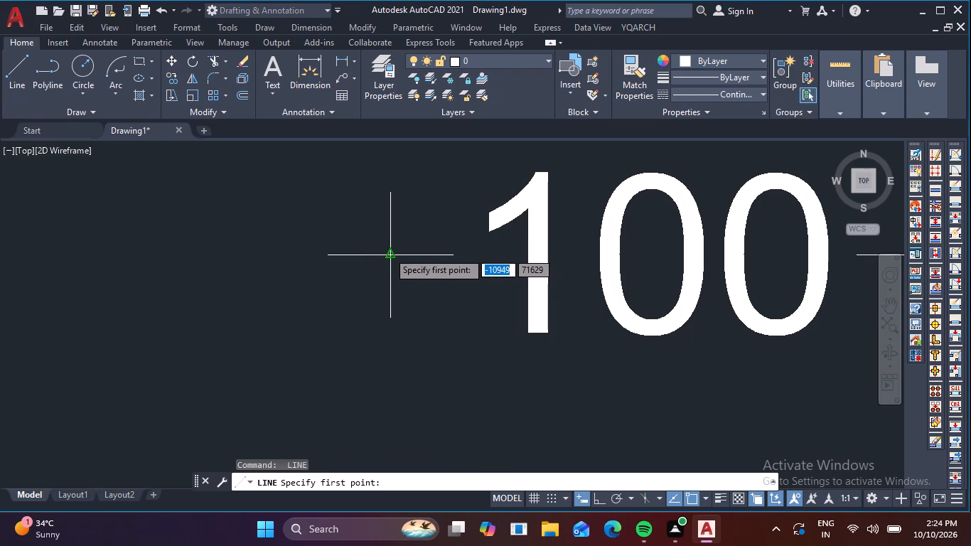
click(388, 252)
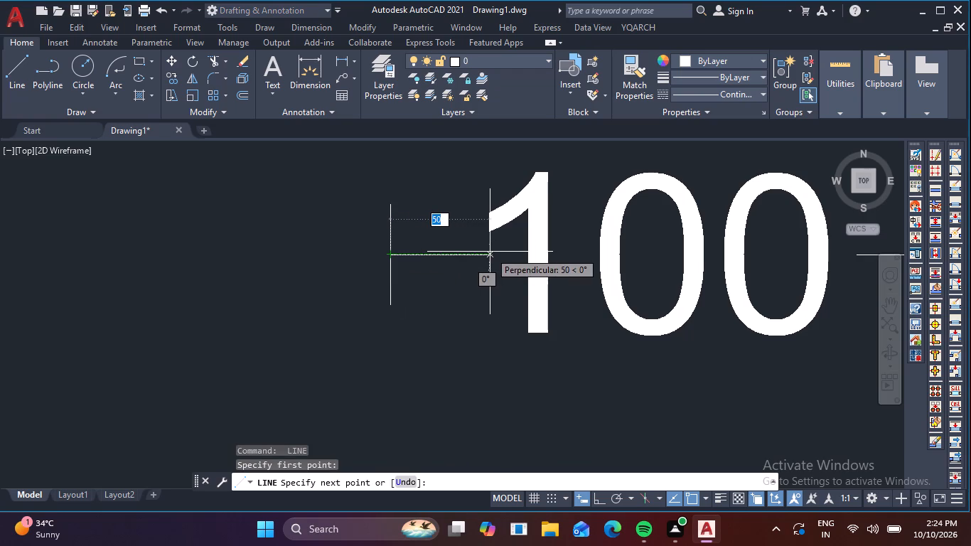
click(490, 252)
key(Escape)
scroll(467, 289, down, 4)
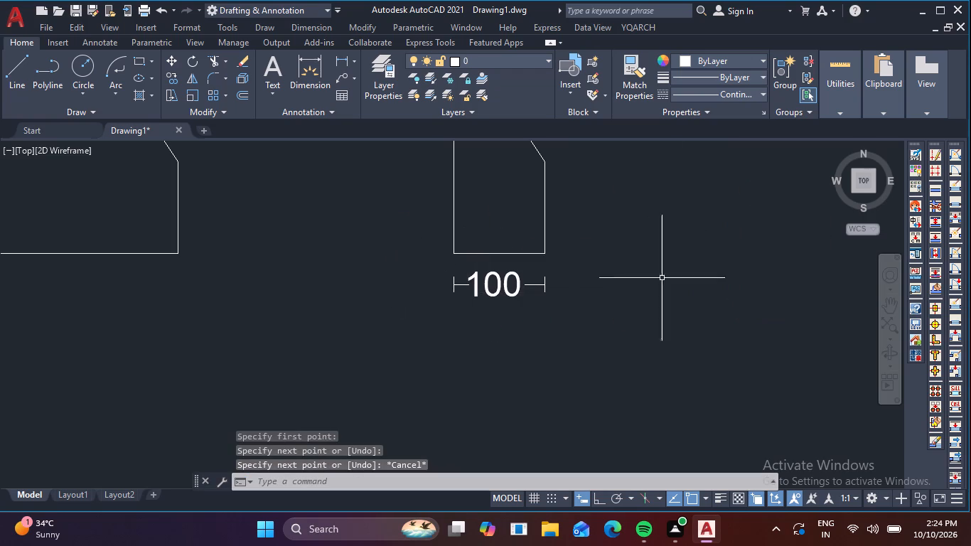
Draw a 50-long horizontal tick line just left of the half-gusset's lower-left corner, level with its base, with Ortho on.
middle_drag(631, 250, 625, 274)
middle_drag(624, 281, 633, 315)
scroll(632, 316, up, 1)
scroll(504, 314, up, 1)
middle_drag(481, 314, 723, 319)
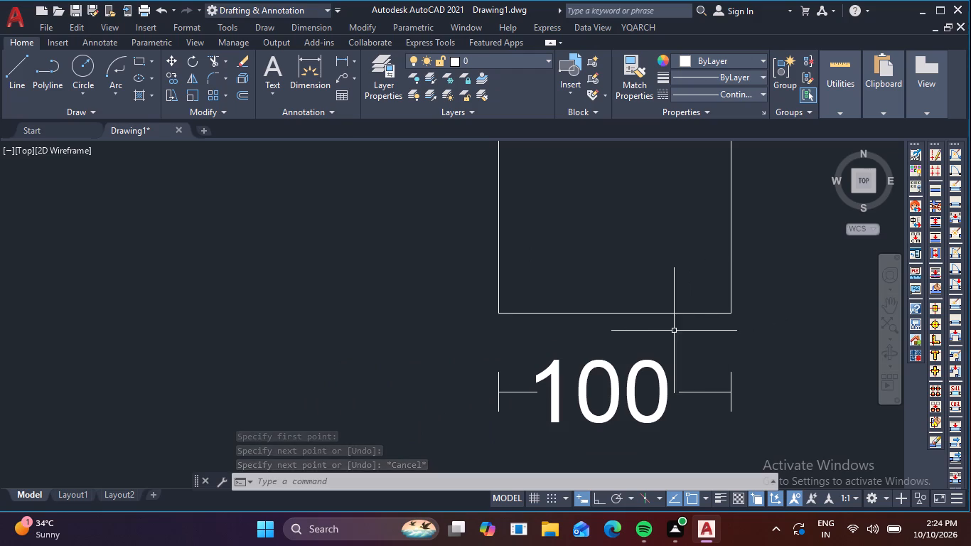
key(l)
key(space)
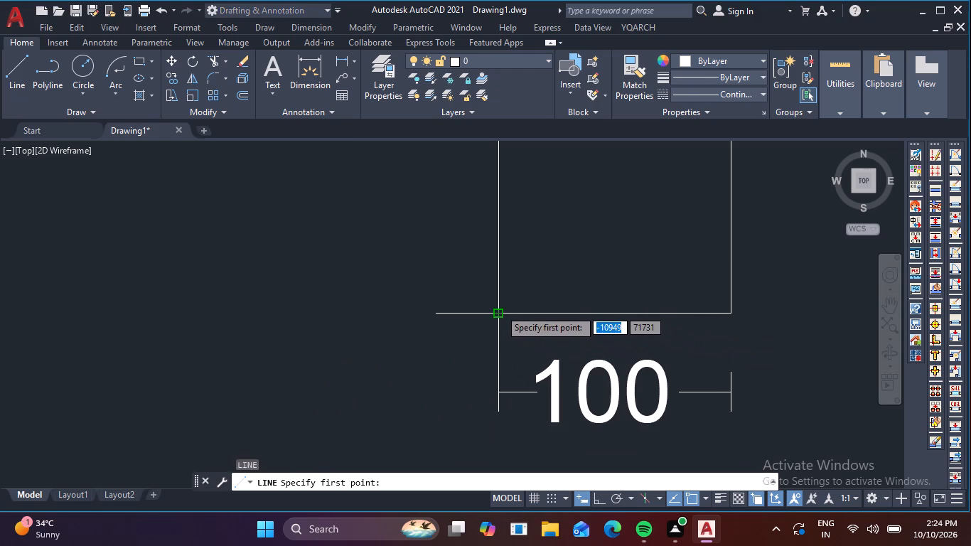
click(468, 312)
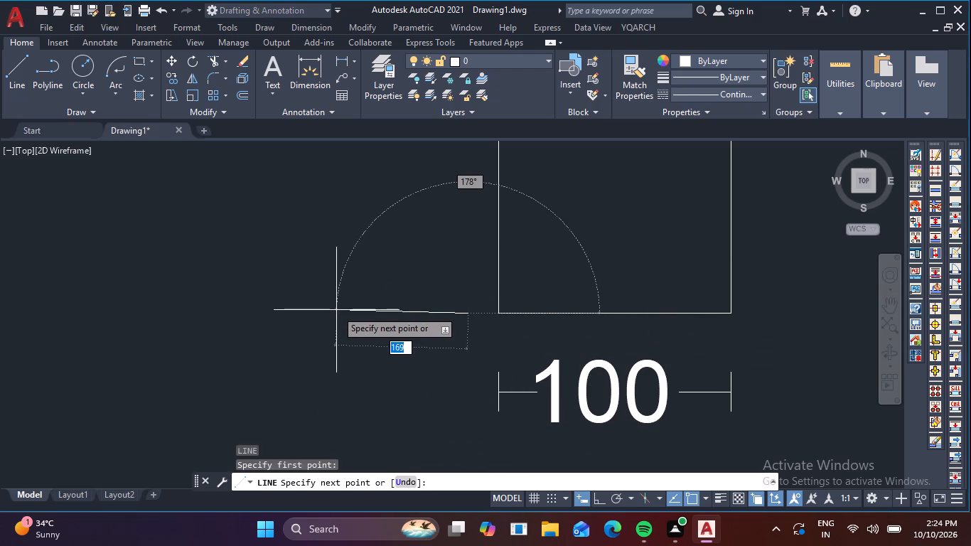
key(F8)
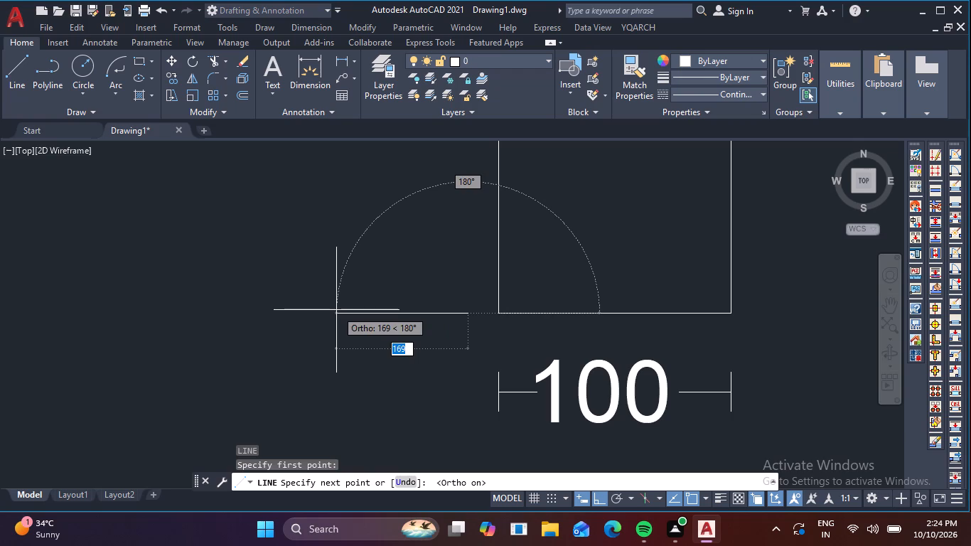
text(50)
key(Return)
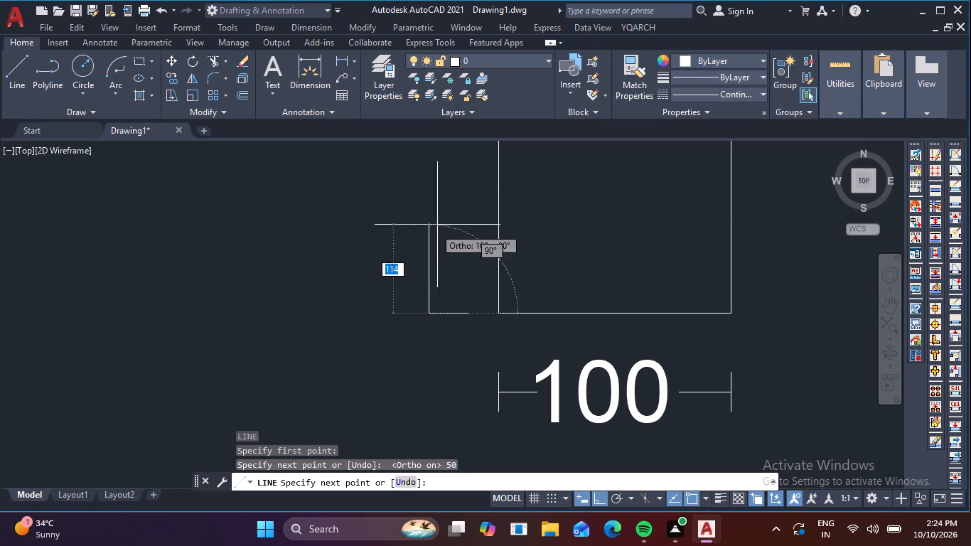
key(Escape)
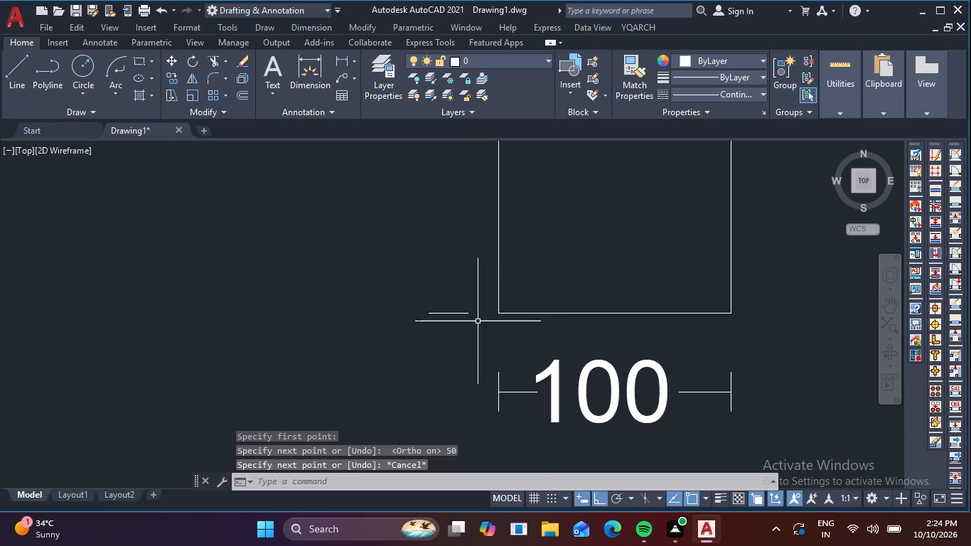
Mirror the left tick line about a horizontal axis through the midpoint of the half-gusset's vertical edge, keeping the original.
click(478, 323)
click(449, 296)
text(mi)
key(space)
middle_drag(518, 237, 559, 341)
scroll(552, 301, down, 1)
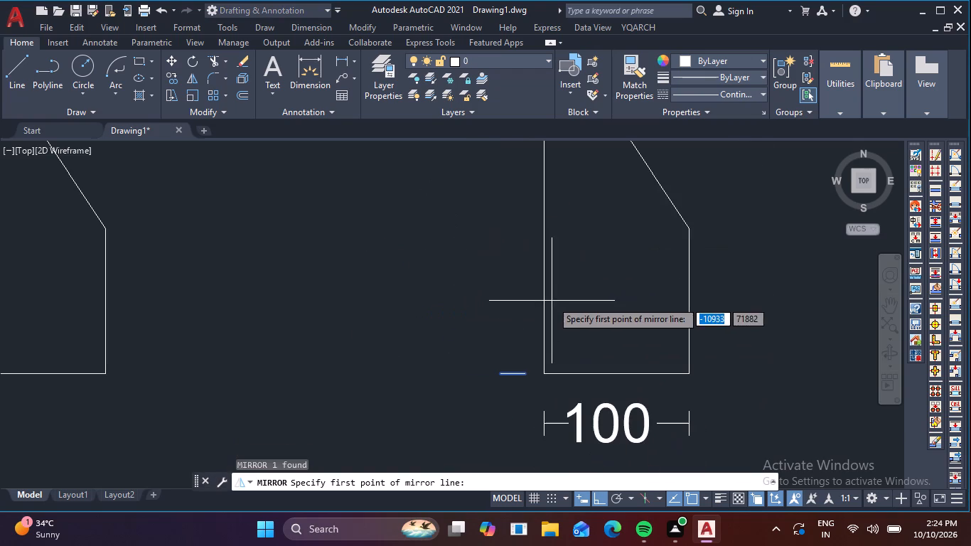
scroll(555, 240, down, 1)
middle_drag(584, 304, 581, 373)
middle_click(580, 379)
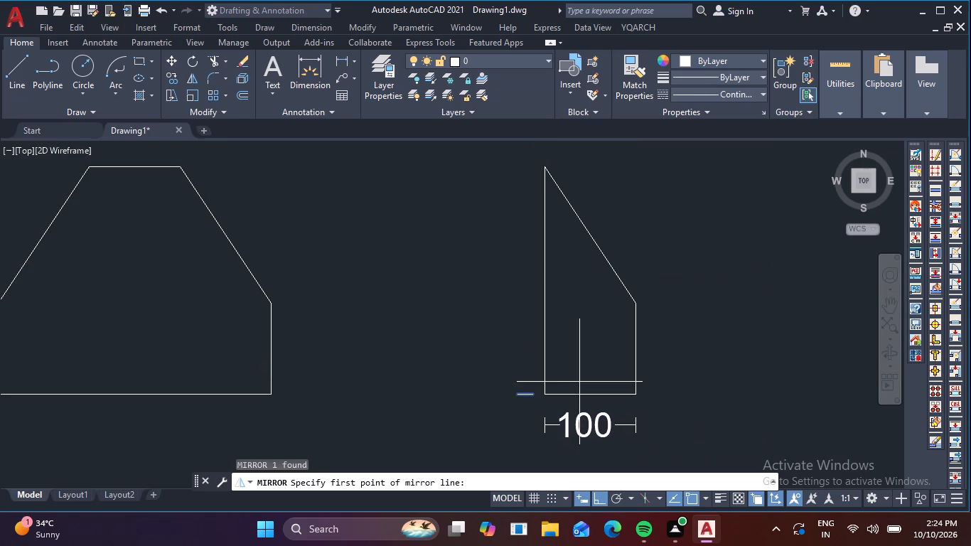
click(542, 279)
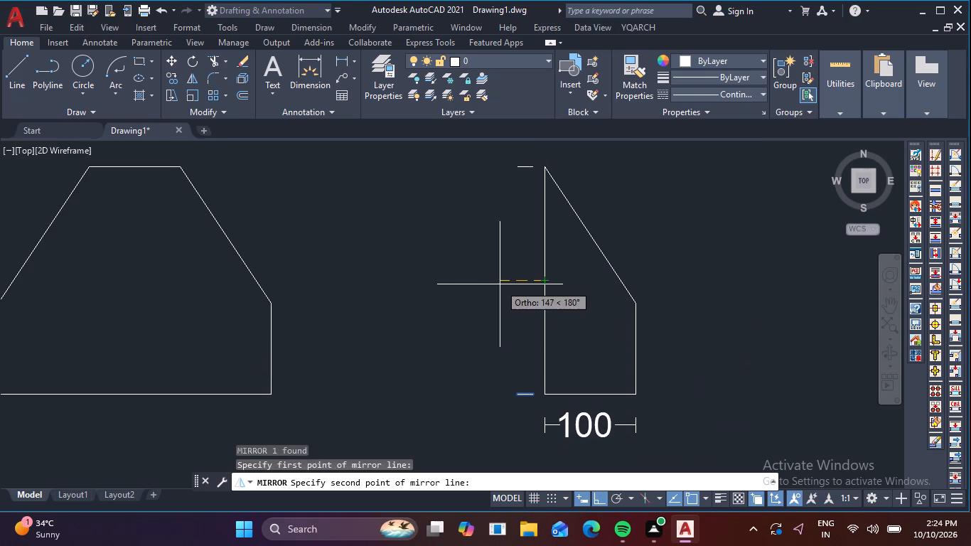
click(456, 279)
key(space)
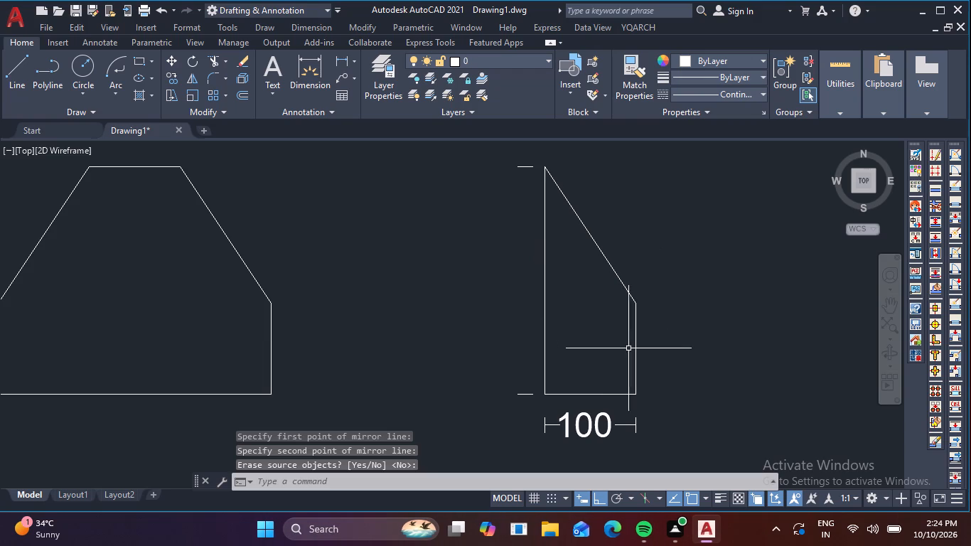
Draw a 50-long horizontal tick line just right of the half-gusset's lower-right corner, level with its base.
middle_drag(674, 359, 596, 333)
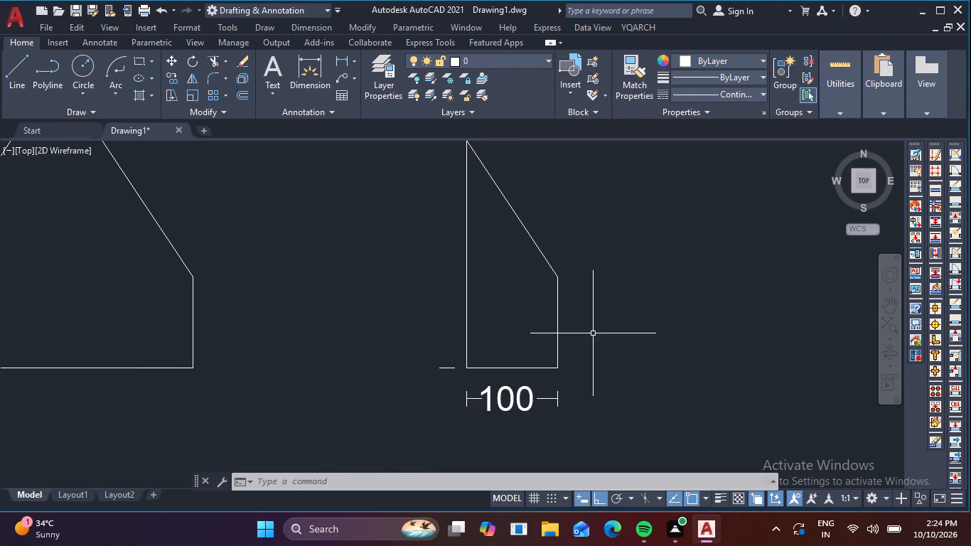
key(space)
key(Escape)
text(l)
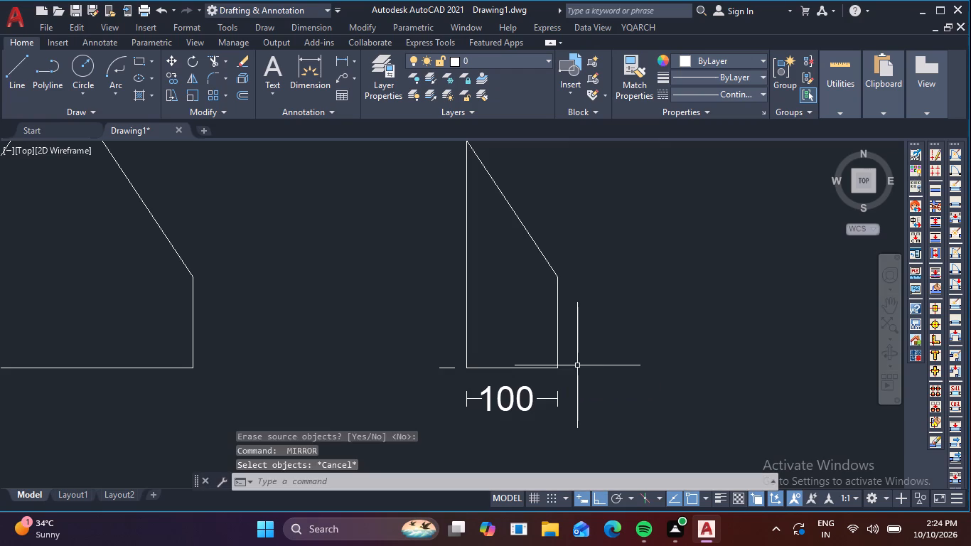
key(space)
scroll(577, 365, up, 2)
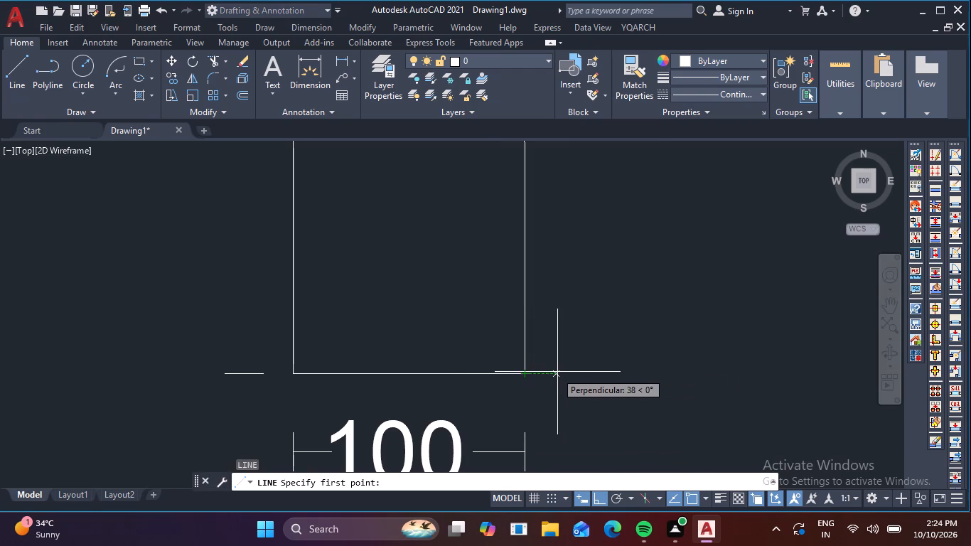
click(562, 375)
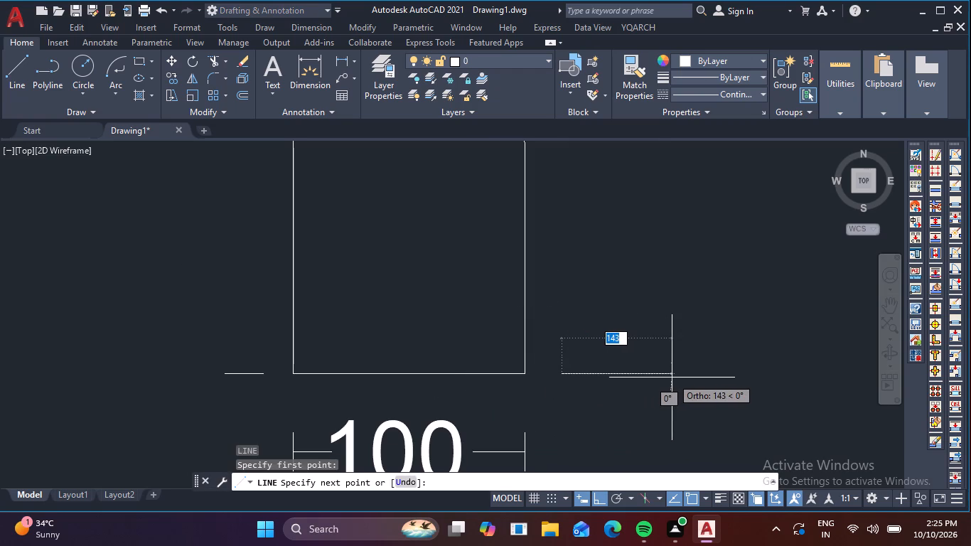
key(5)
text(0)
key(space)
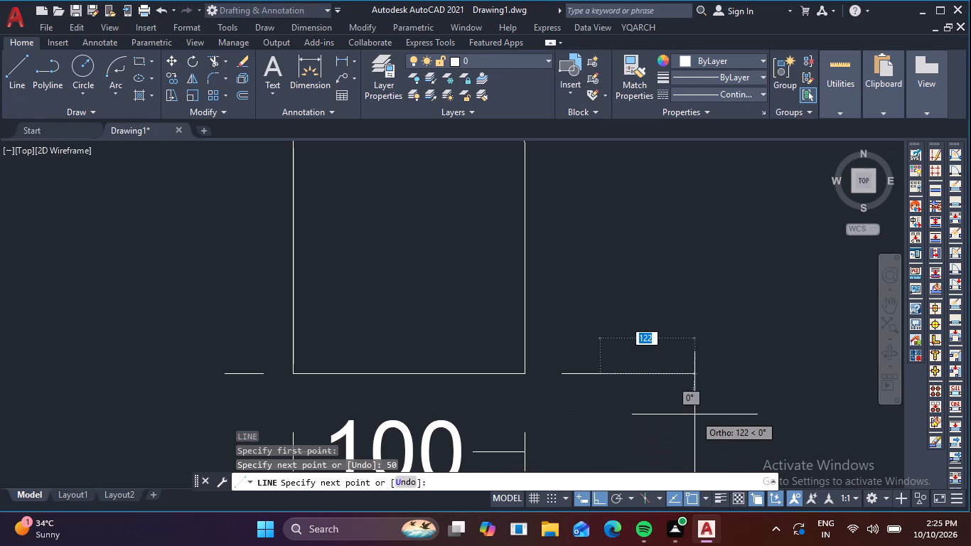
key(Escape)
Mirror the new right tick line about a horizontal axis through the midpoint of the half-gusset's short vertical edge, keeping the original.
drag(633, 400, 618, 391)
click(579, 358)
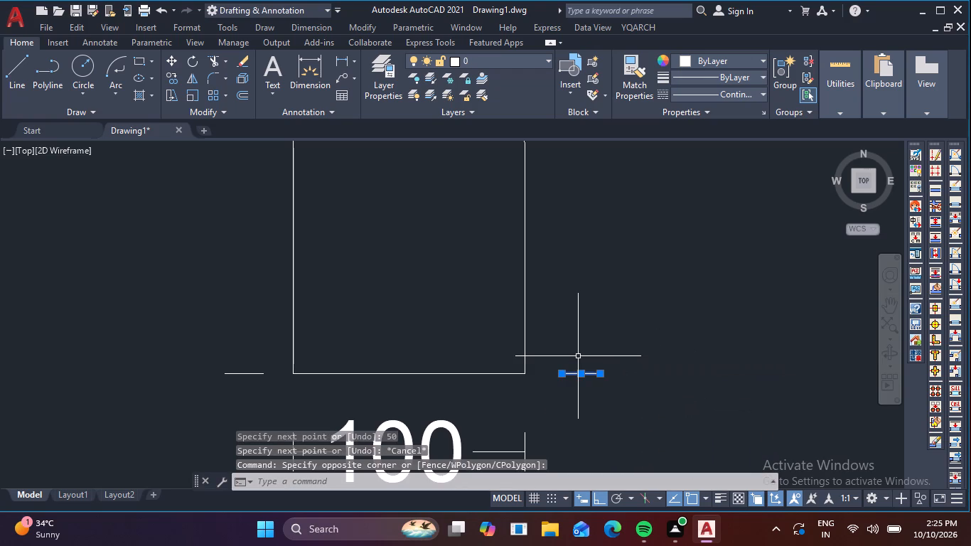
key(m)
key(i)
key(space)
scroll(647, 257, down, 1)
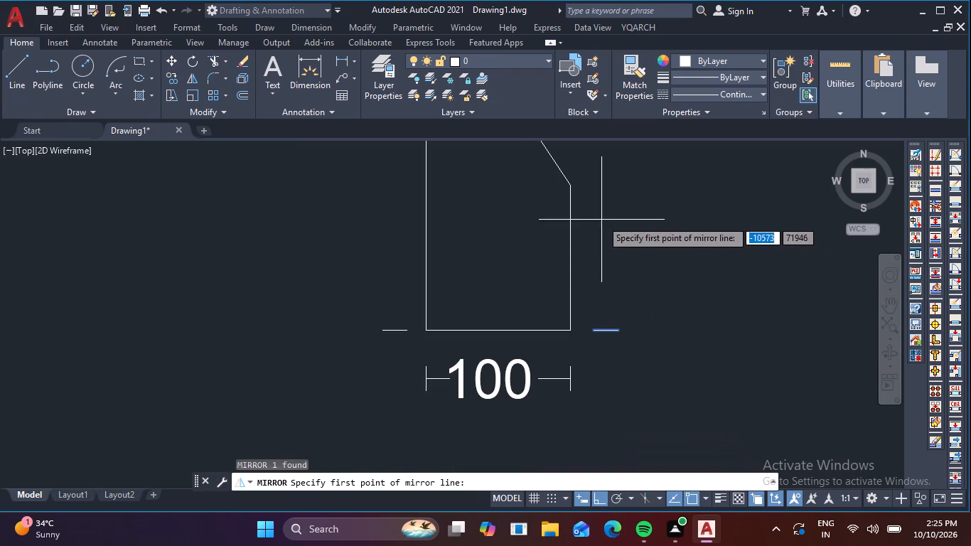
click(572, 258)
click(763, 260)
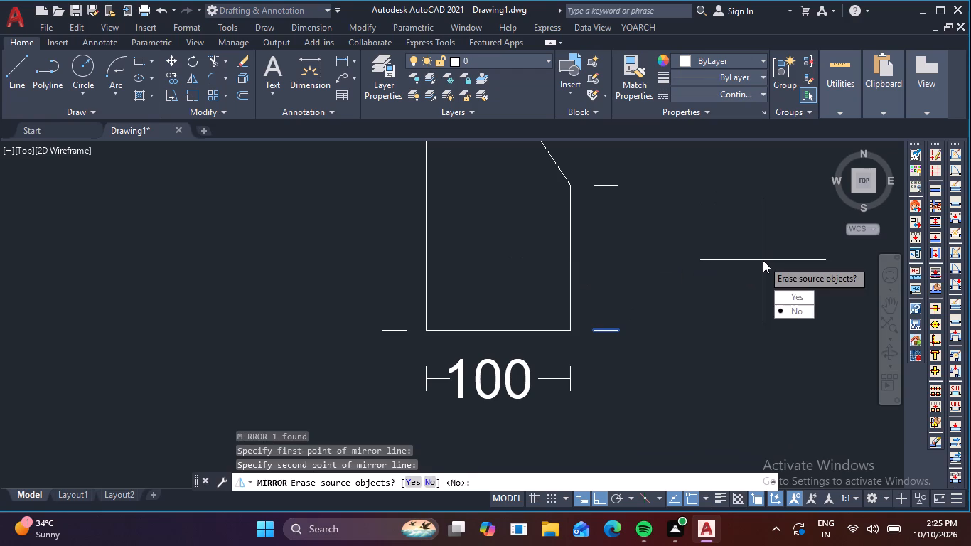
key(space)
Copy the 100 label from beneath the half-gusset to the right of its short vertical edge, with Ortho off.
scroll(707, 262, down, 1)
middle_drag(712, 277, 714, 333)
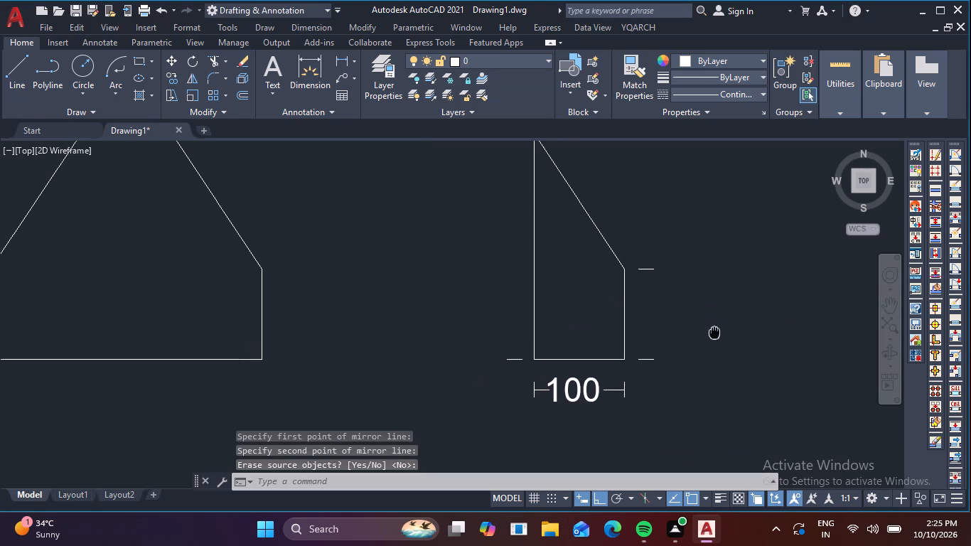
middle_drag(714, 333, 714, 336)
middle_drag(715, 343, 721, 363)
click(586, 412)
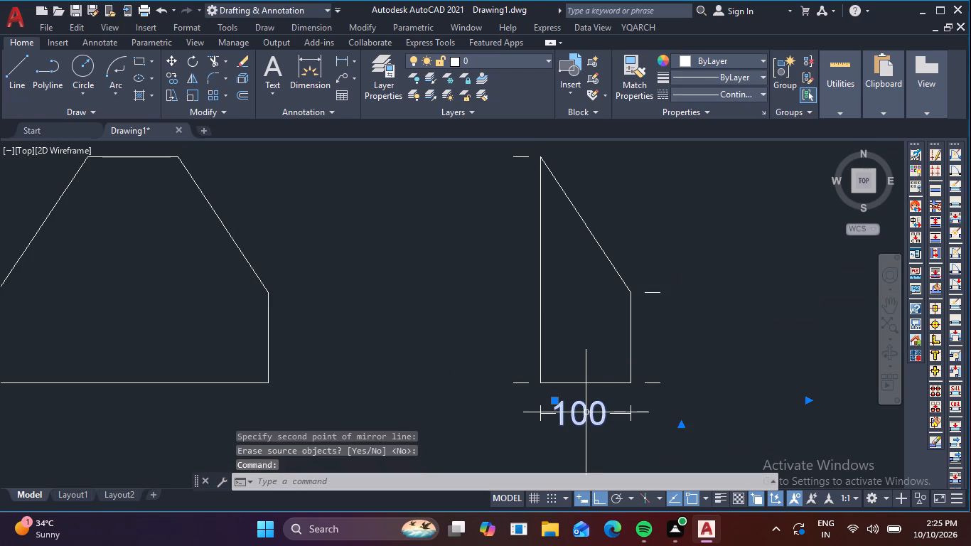
text(co)
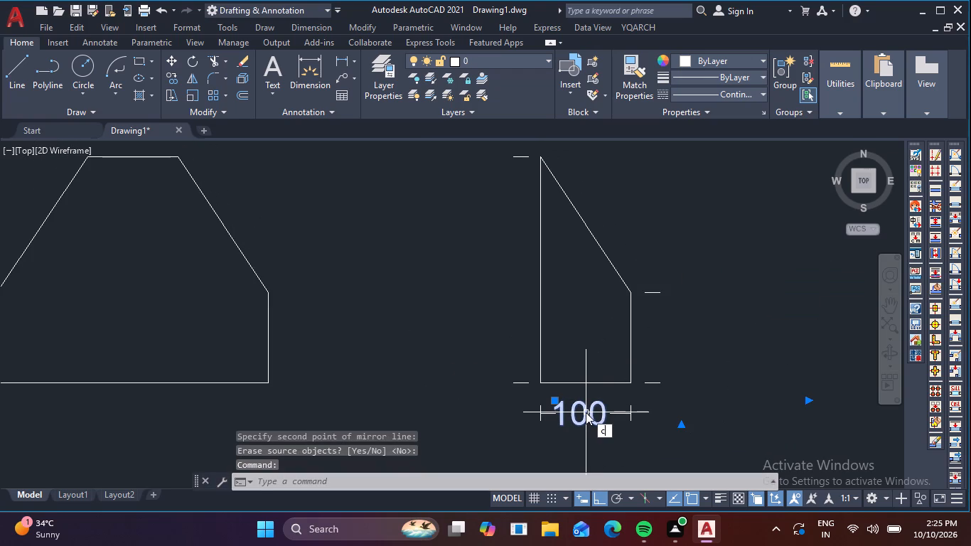
key(space)
click(586, 412)
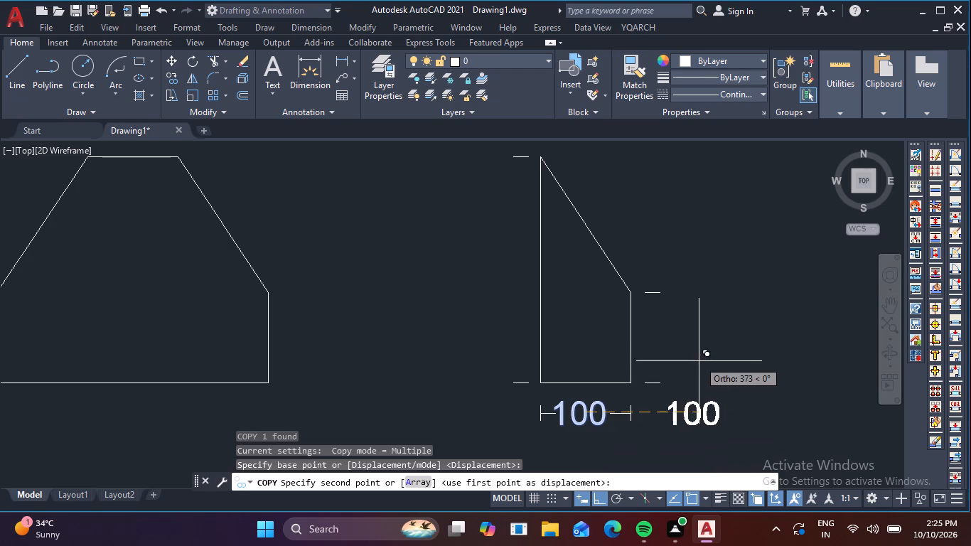
key(F8)
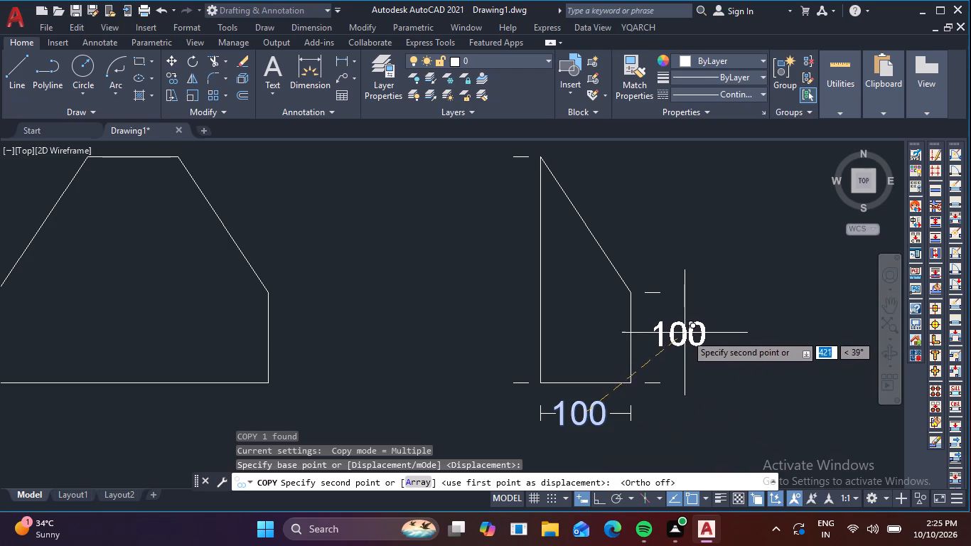
click(717, 339)
key(Escape)
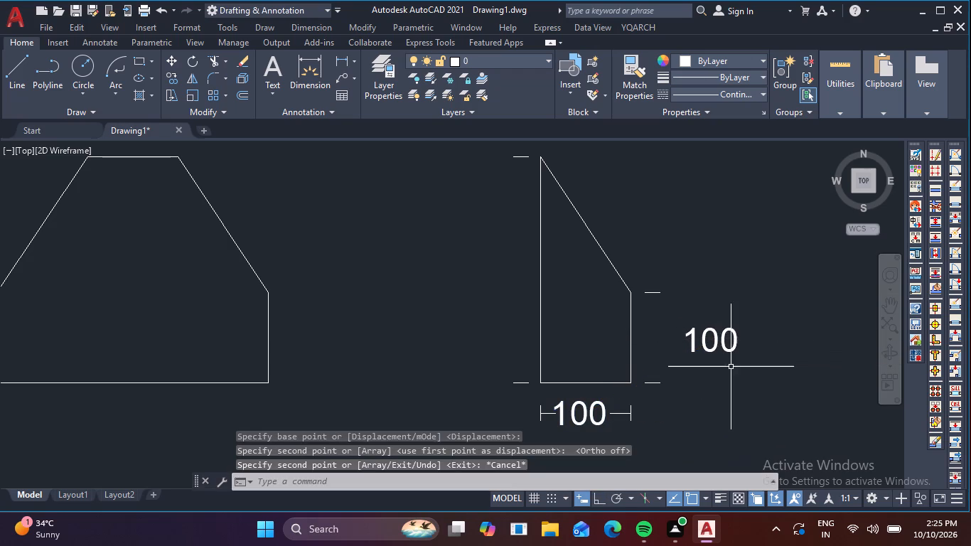
Rotate the copied 100 label 90 degrees counterclockwise so it reads vertically, with Ortho on.
drag(731, 367, 723, 351)
click(680, 302)
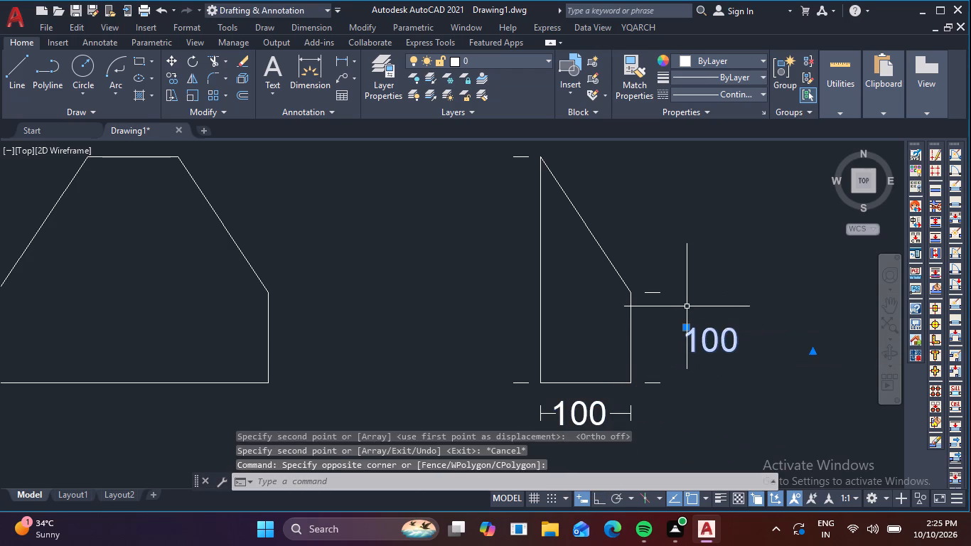
key(c)
key(BackSpace)
text(ro)
key(space)
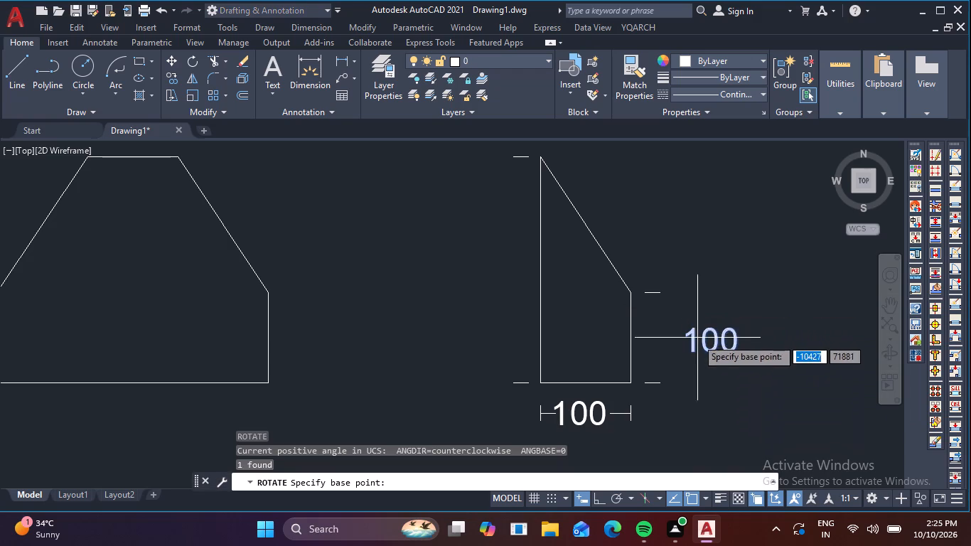
click(692, 366)
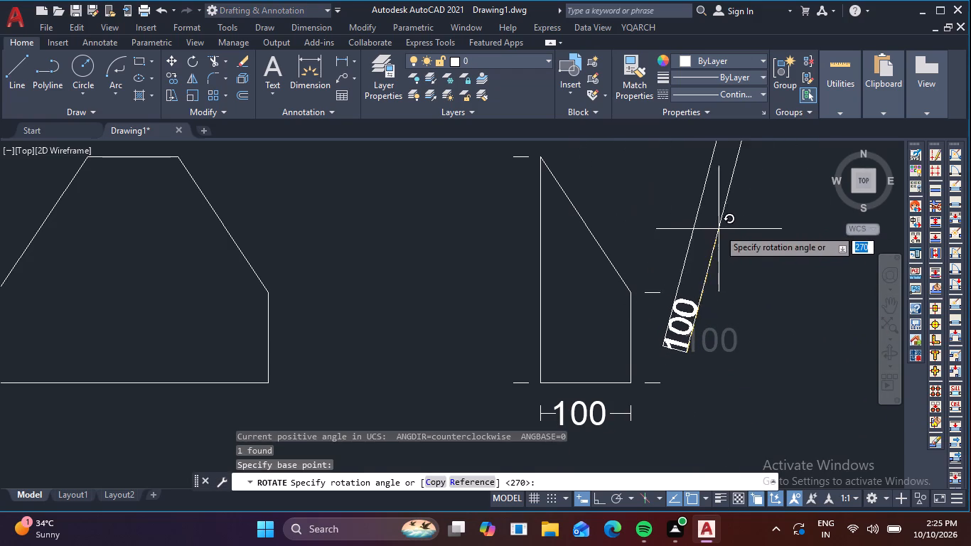
key(F8)
click(694, 228)
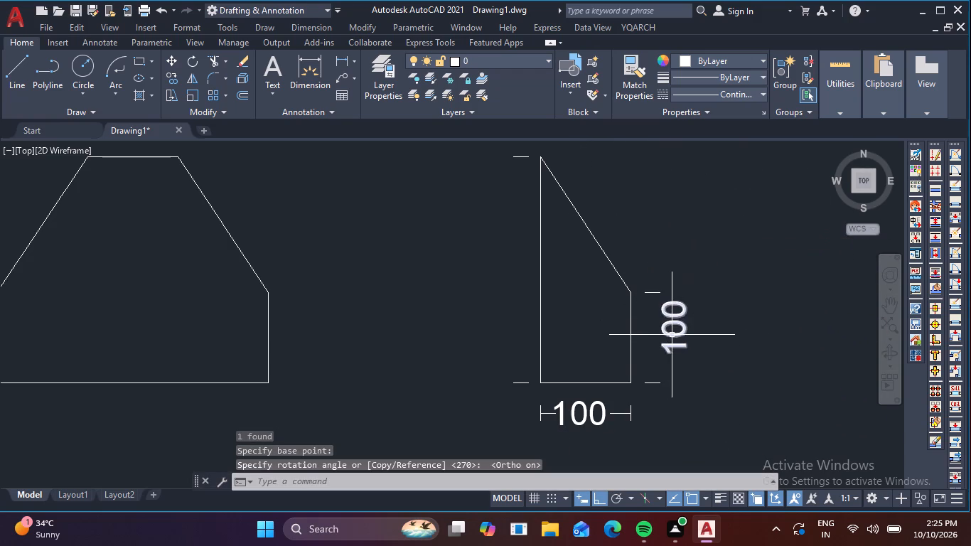
Move the vertical 100 label between the two tick lines right of the half-gusset, with Ortho off.
click(672, 335)
text(m)
key(space)
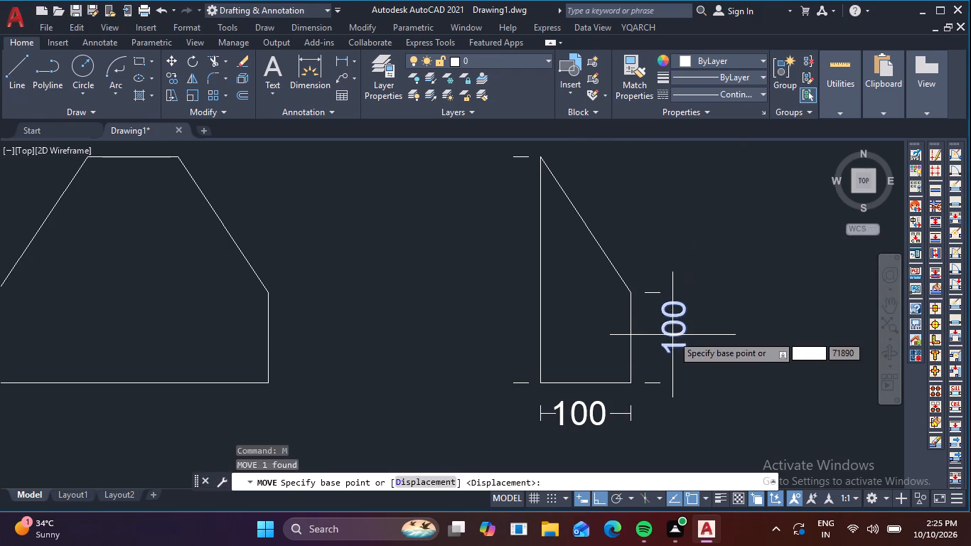
click(672, 335)
scroll(657, 349, up, 2)
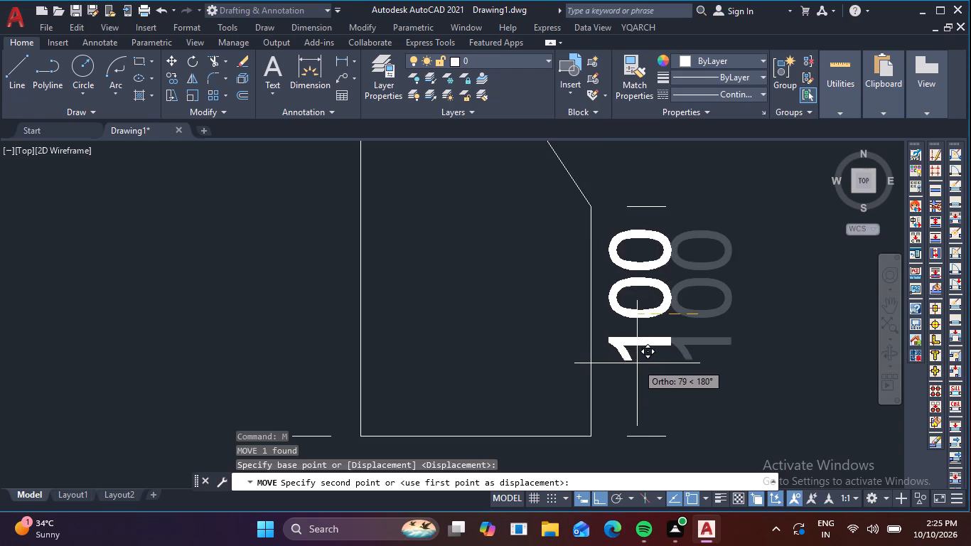
key(F8)
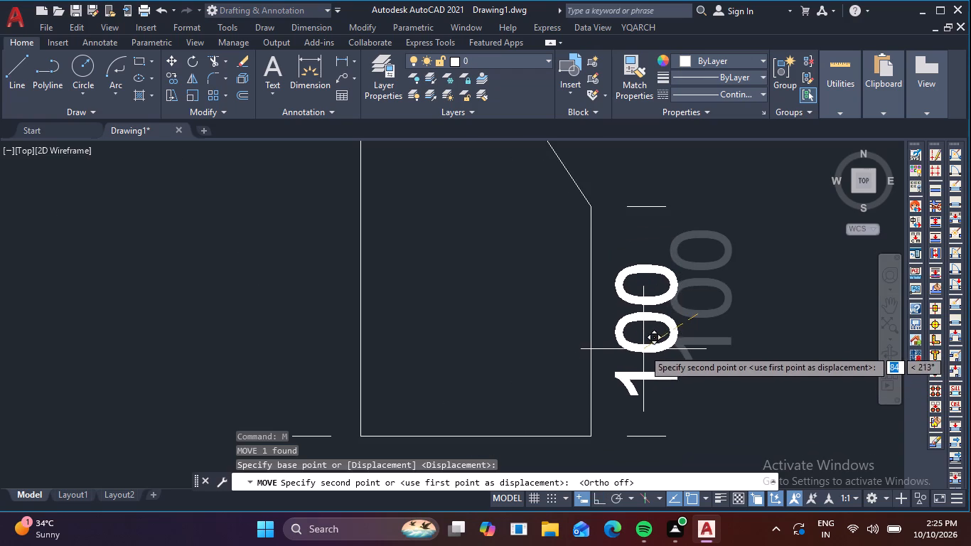
click(646, 341)
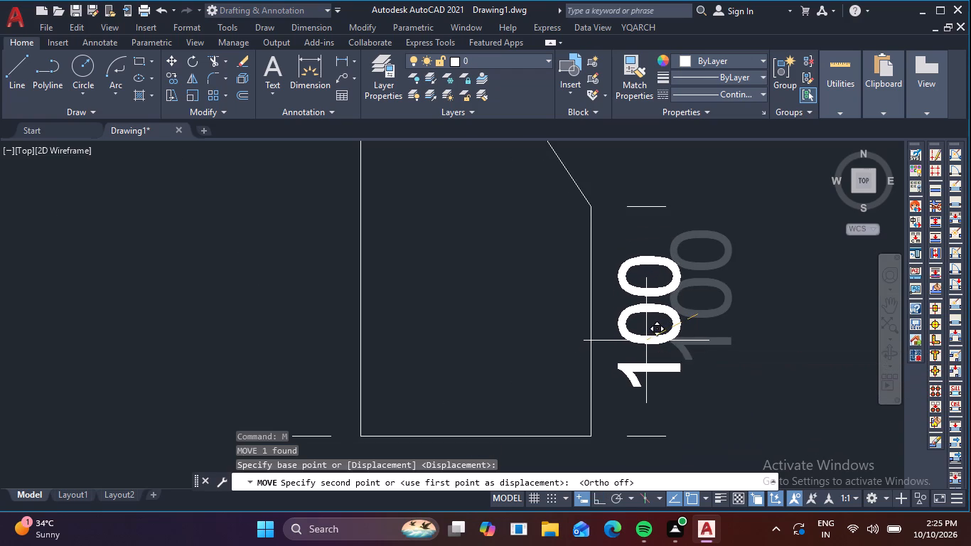
Draw a vertical dimension line about 70 long from the lower right tick line's midpoint up to the 100 label.
key(l)
key(space)
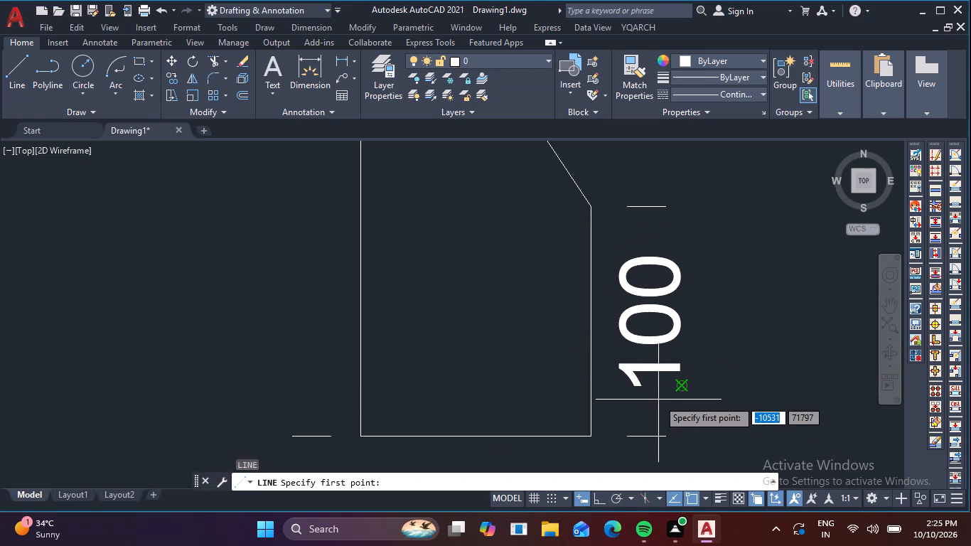
click(646, 441)
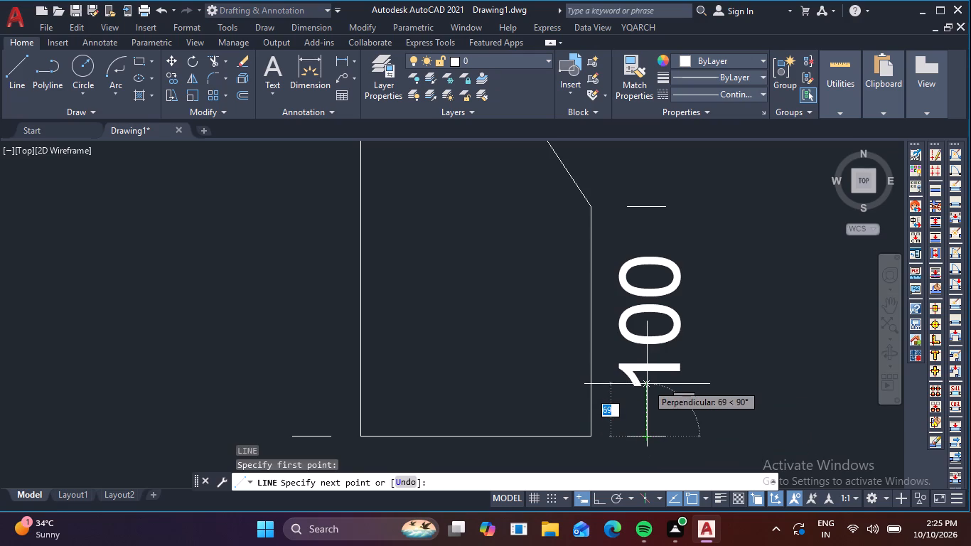
click(647, 390)
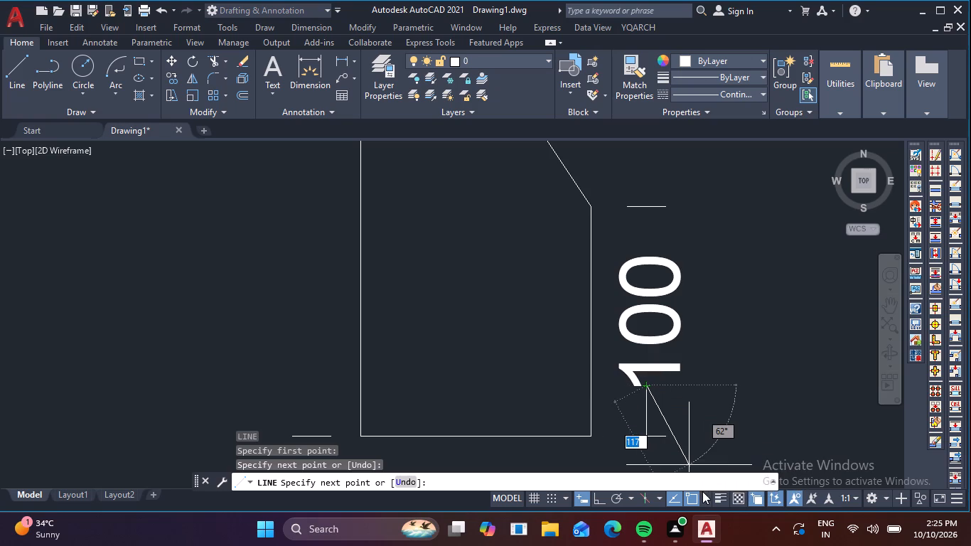
key(Escape)
key(n)
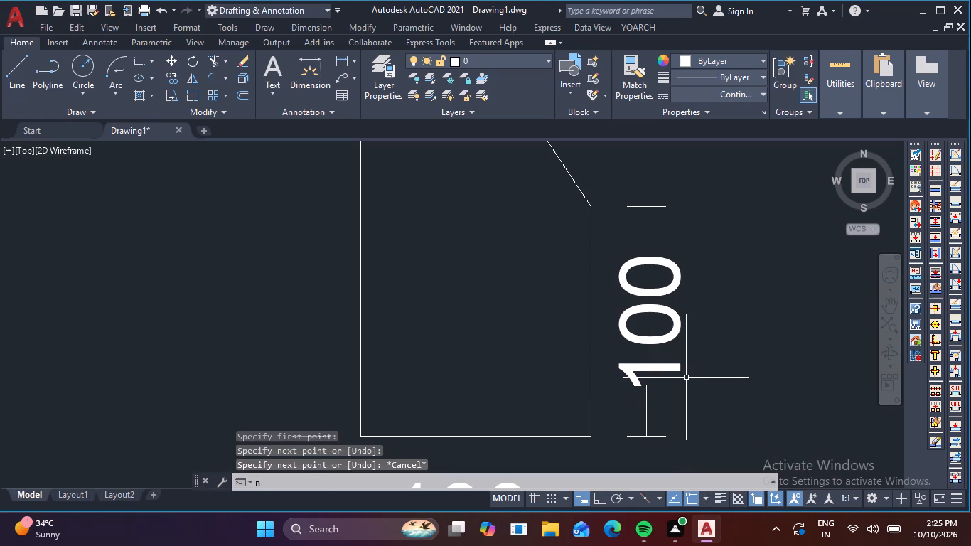
key(Escape)
Draw a vertical dimension line from the upper right tick line's midpoint down toward the top of the 100 label.
key(space)
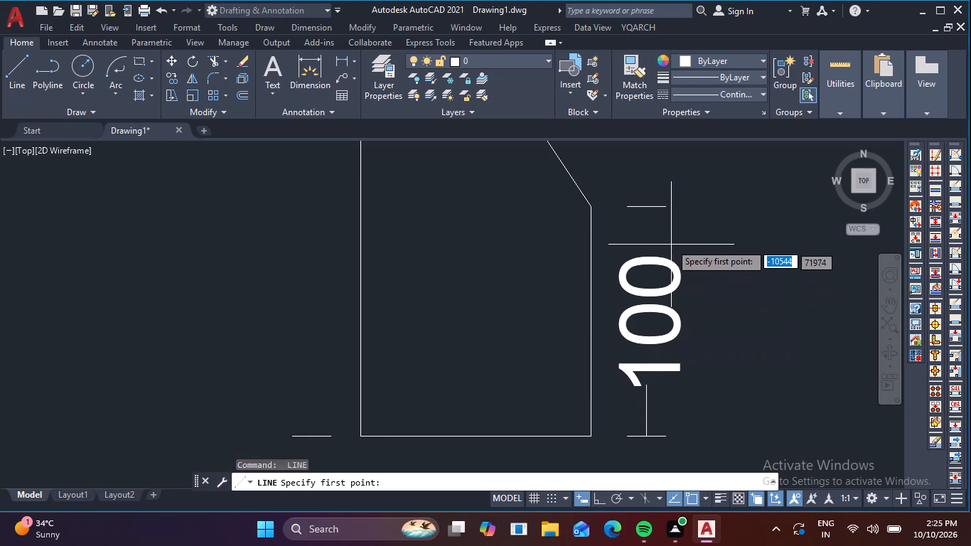
click(643, 205)
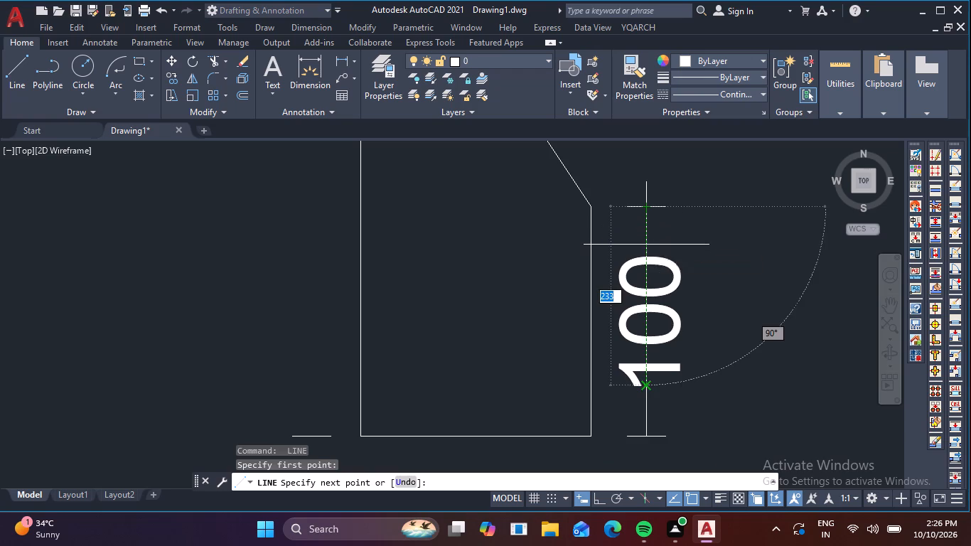
click(648, 242)
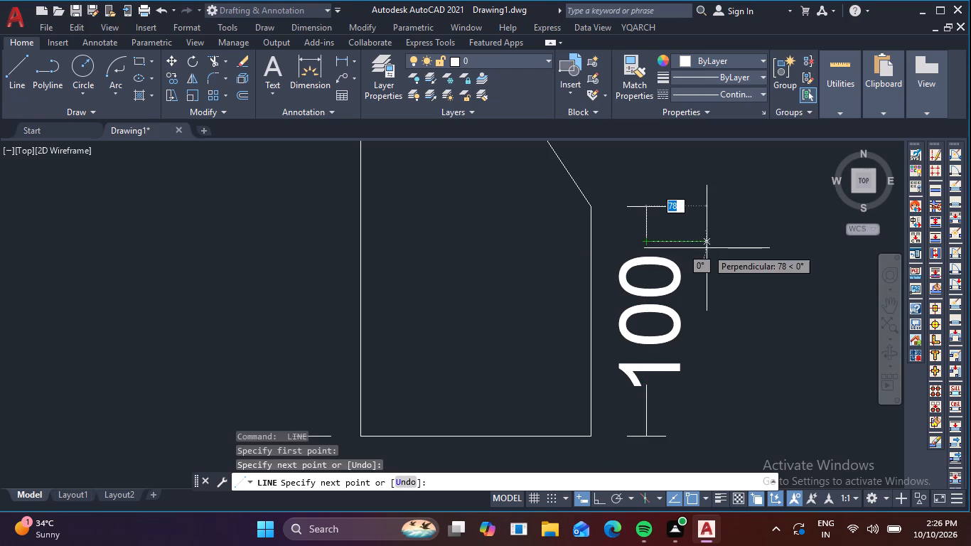
key(Escape)
Copy the vertical 100 label to the left of the half-gusset's long vertical edge, between the two left tick lines.
click(663, 314)
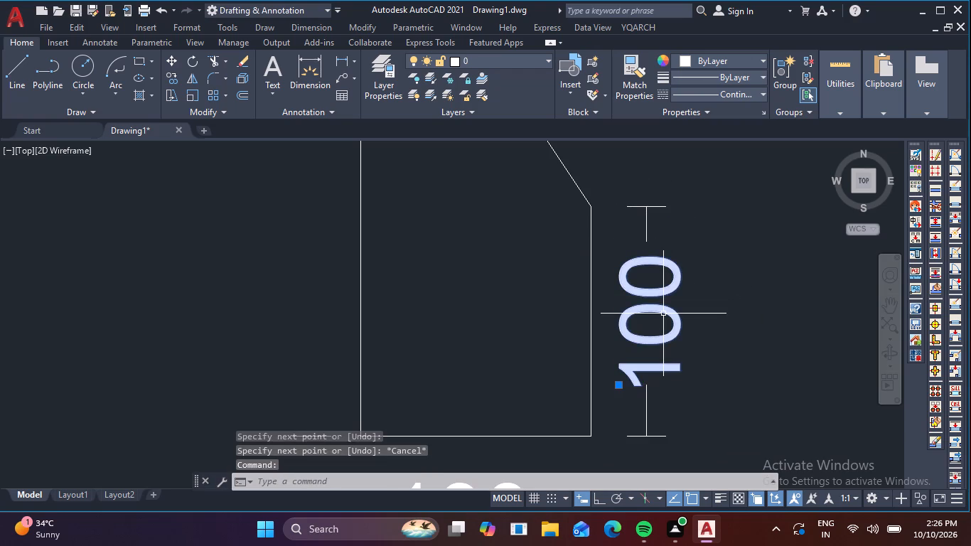
key(c)
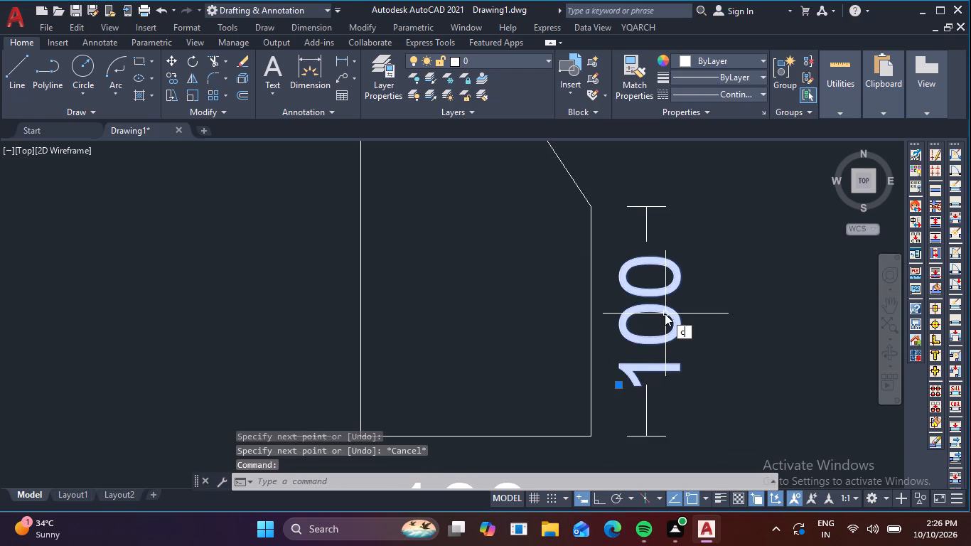
text(o)
key(space)
click(665, 314)
scroll(508, 296, down, 3)
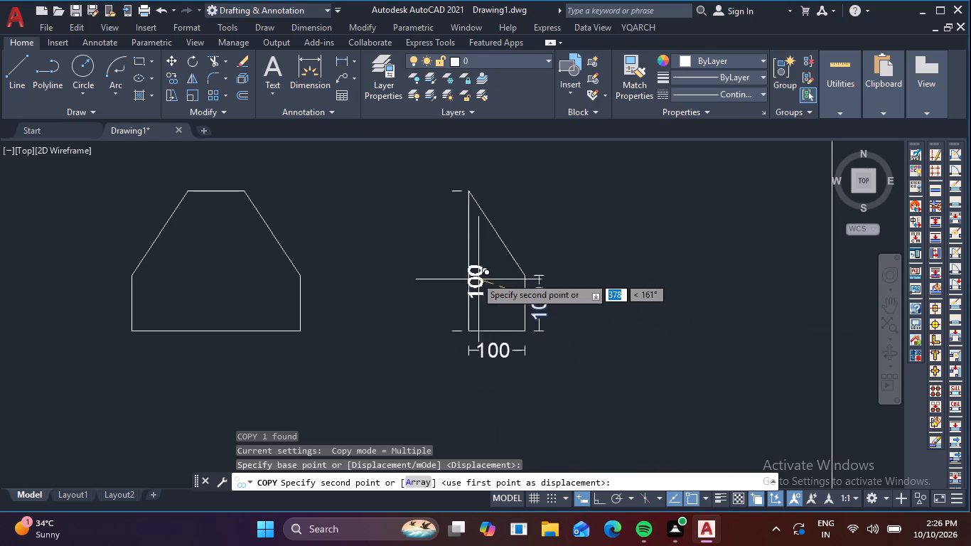
scroll(455, 255, up, 1)
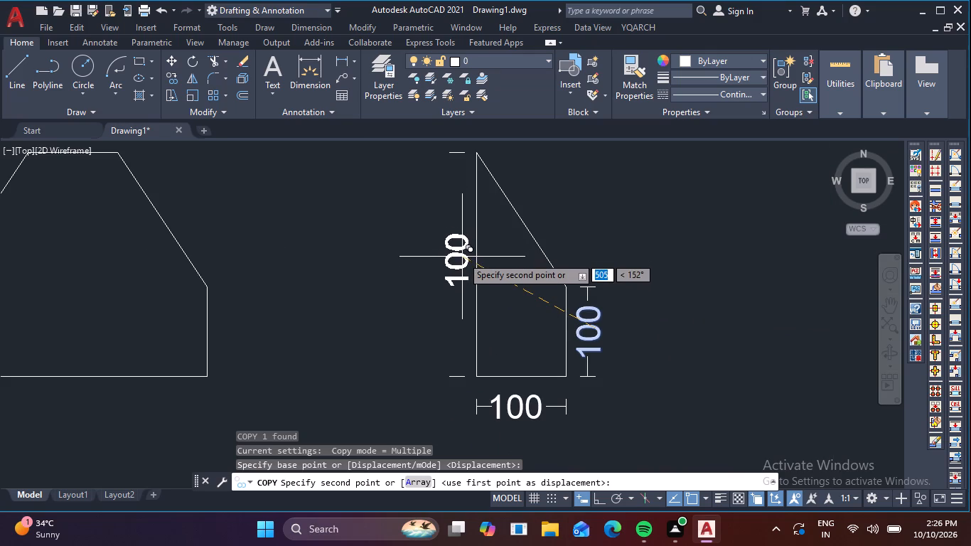
click(462, 257)
key(Escape)
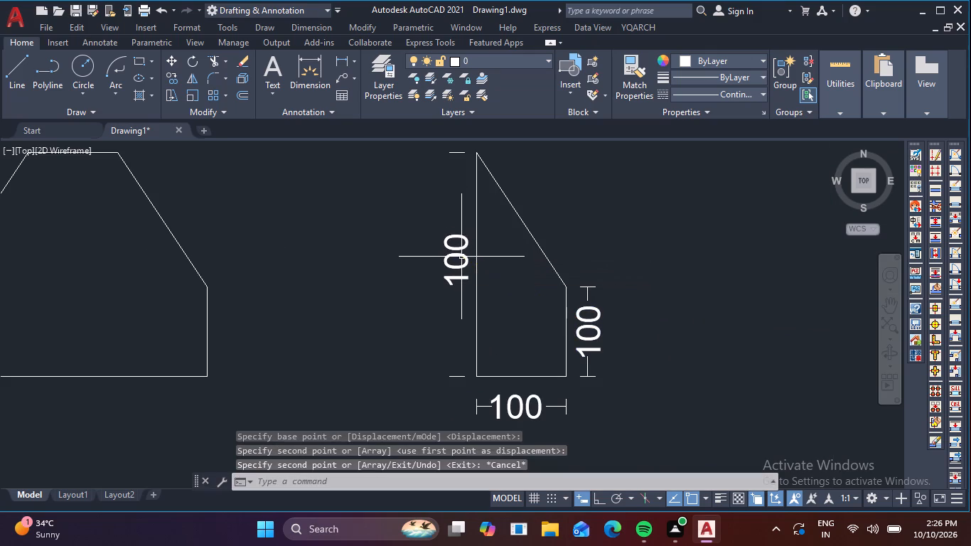
Draw a vertical dimension line about 308 long from the lower left tick line's midpoint up to the half-gusset's left 100 label.
key(l)
key(space)
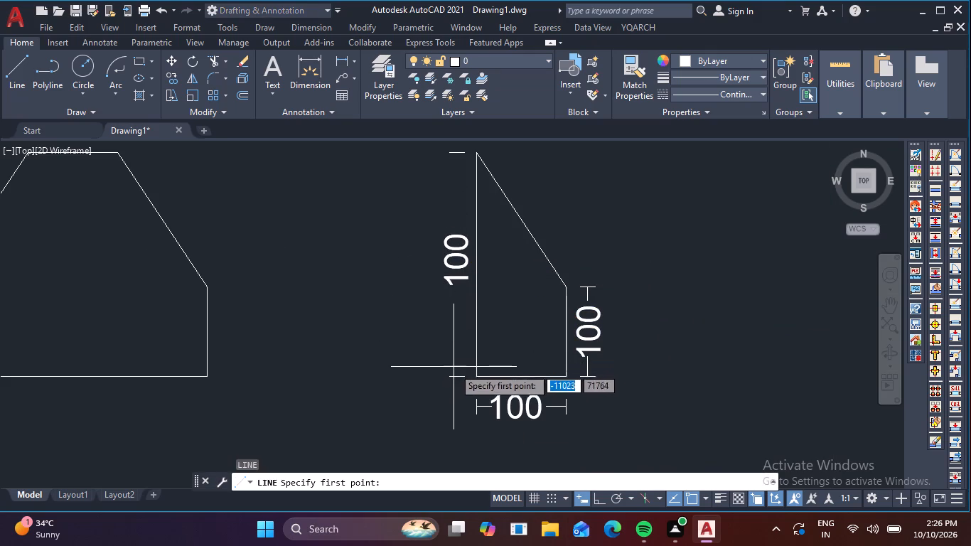
click(458, 377)
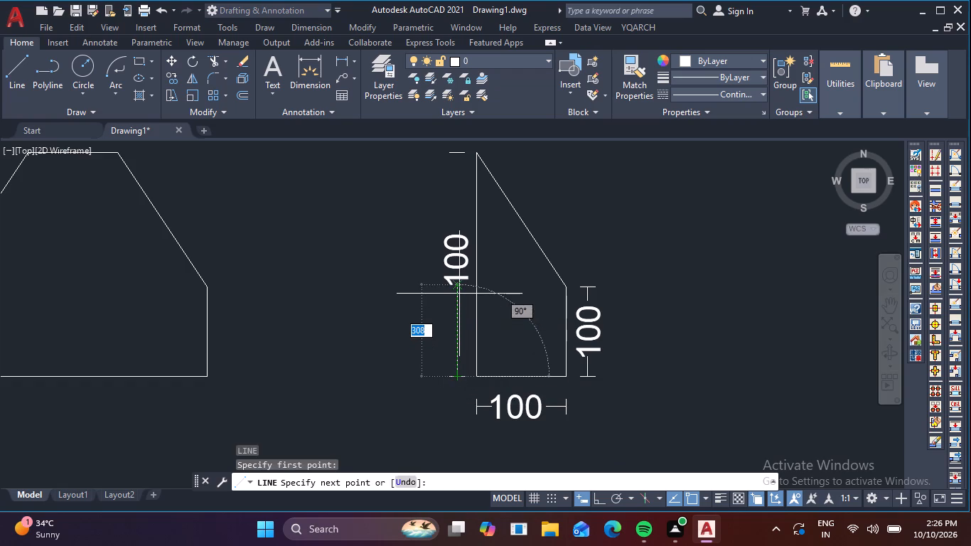
click(459, 294)
key(space)
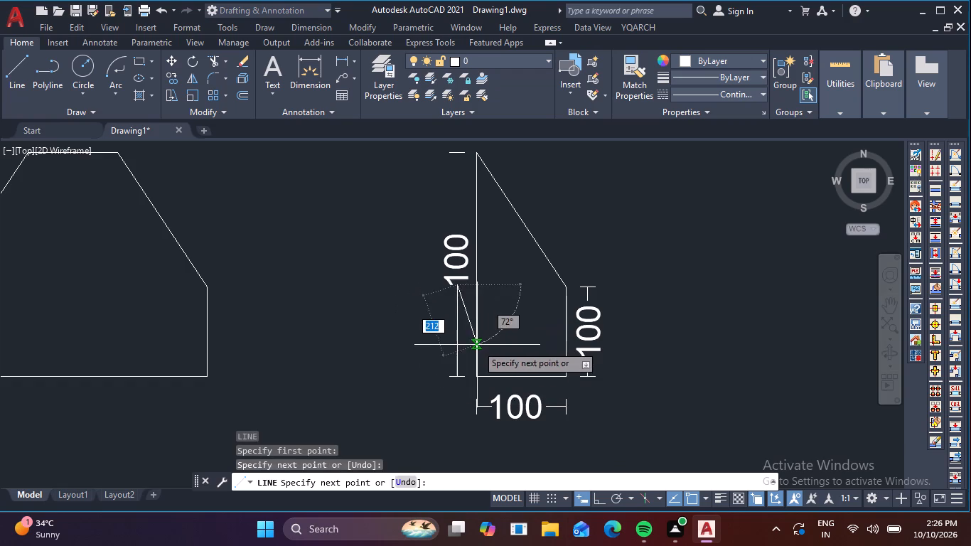
Draw a vertical dimension line about 229 long from the upper left tick line's midpoint down toward the 100 label.
key(space)
click(460, 154)
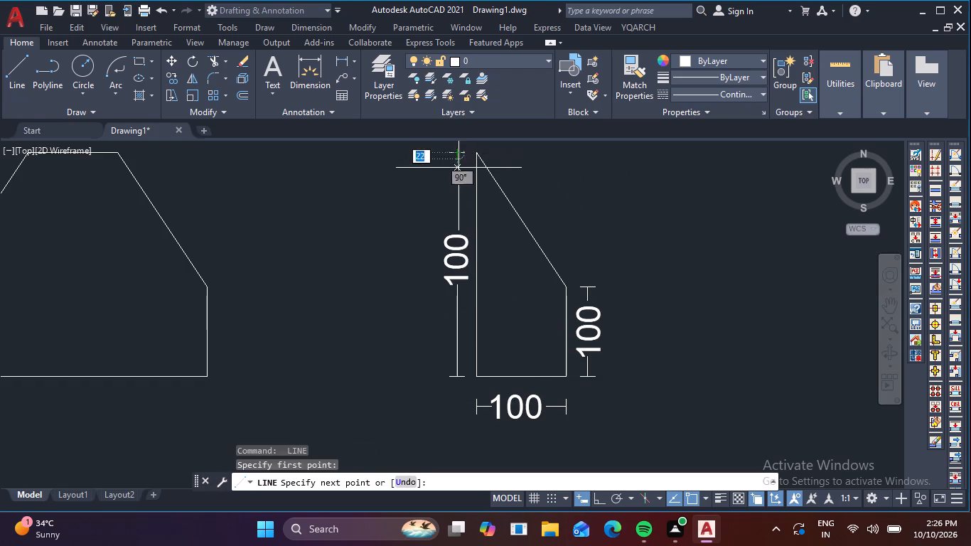
click(459, 221)
key(Escape)
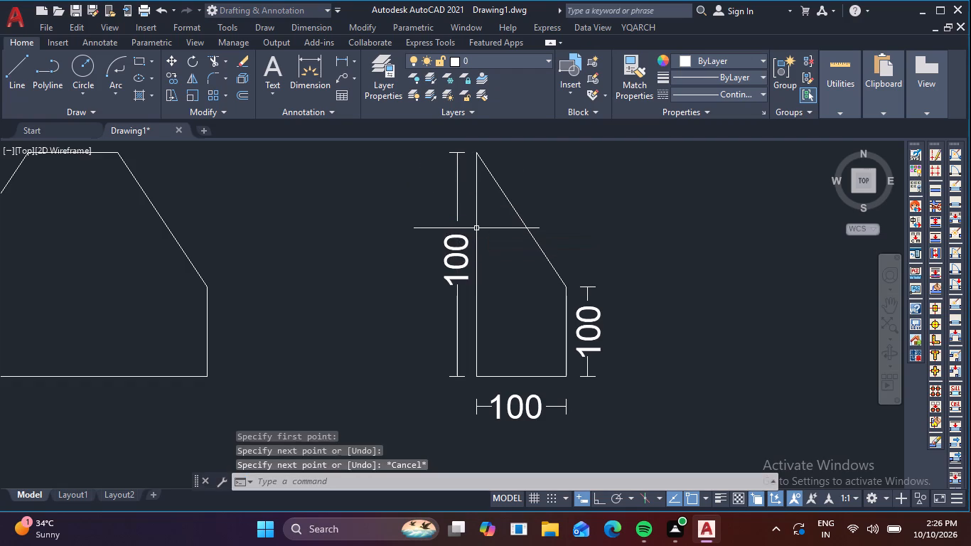
Draw a vertical tick line 50 long just below the full gusset plate's lower right corner, with Ortho on.
scroll(540, 242, down, 1)
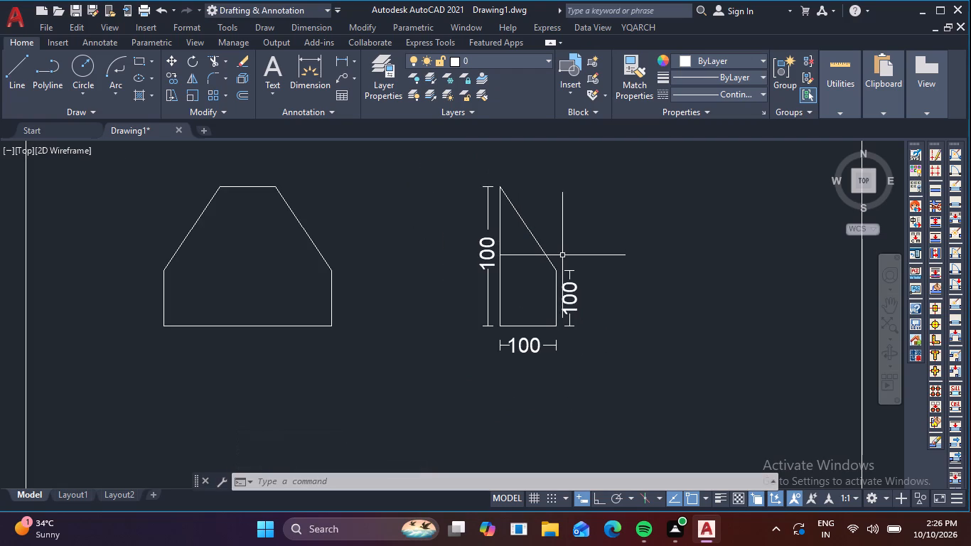
middle_drag(275, 272, 397, 295)
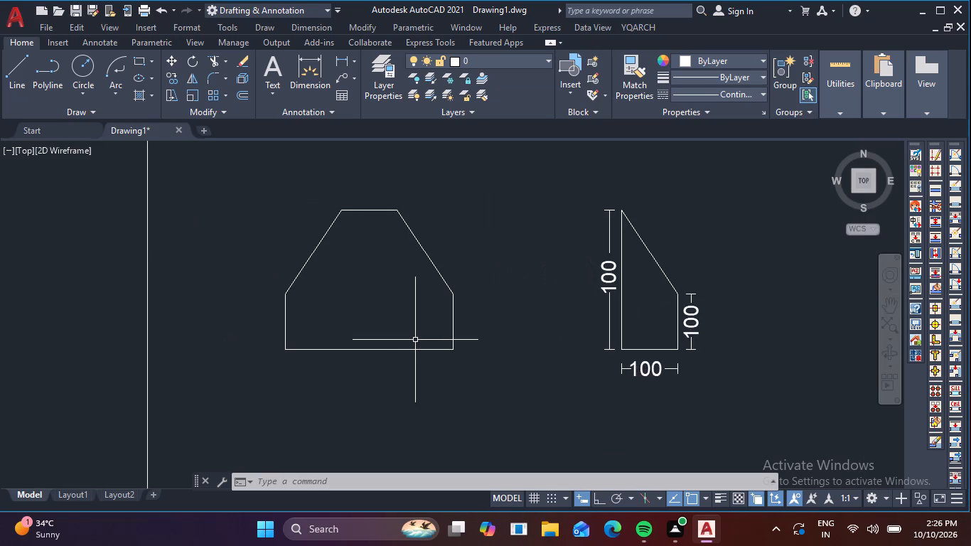
key(l)
key(space)
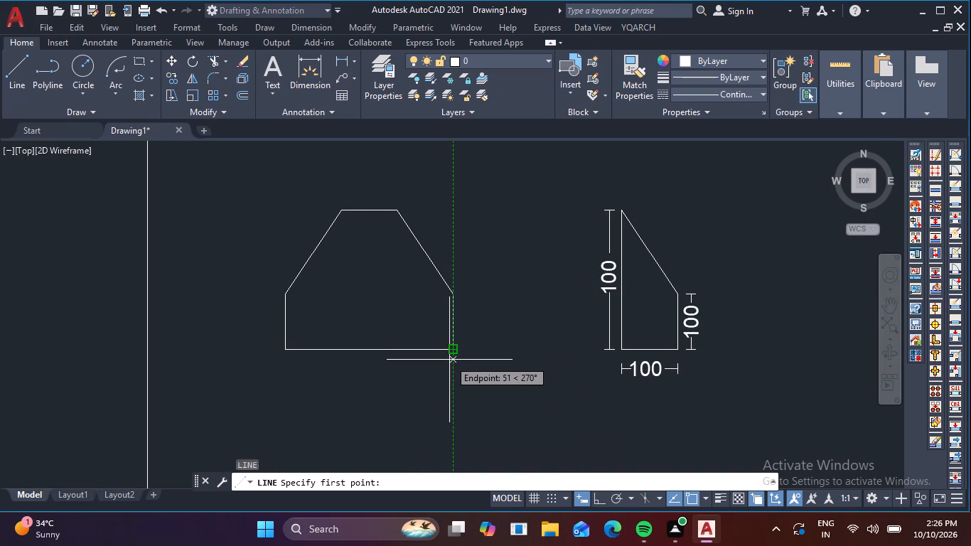
click(454, 363)
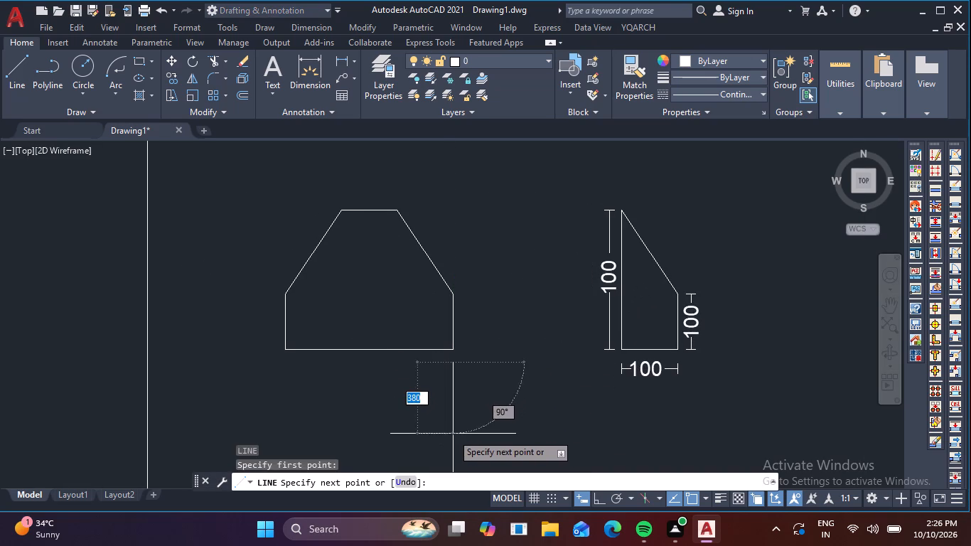
key(F8)
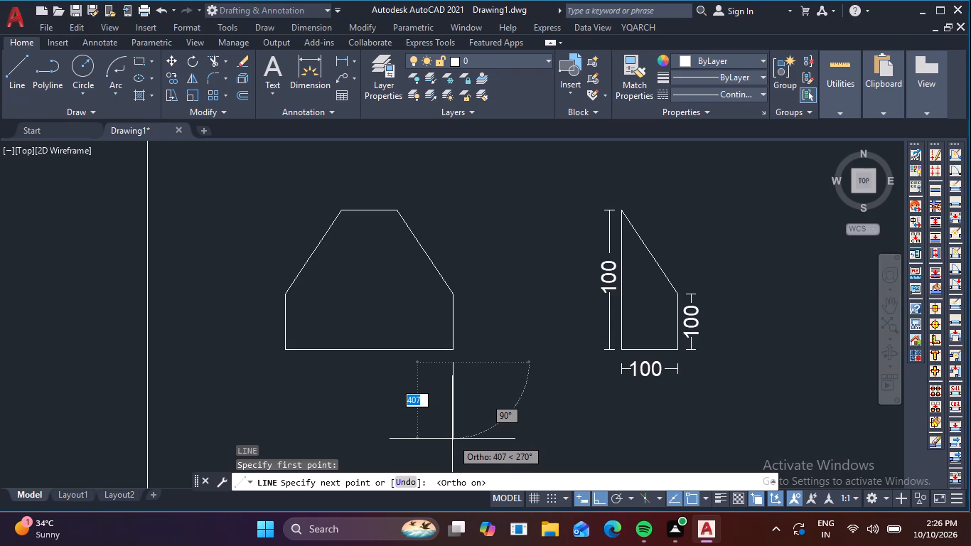
key(5)
key(0)
key(space)
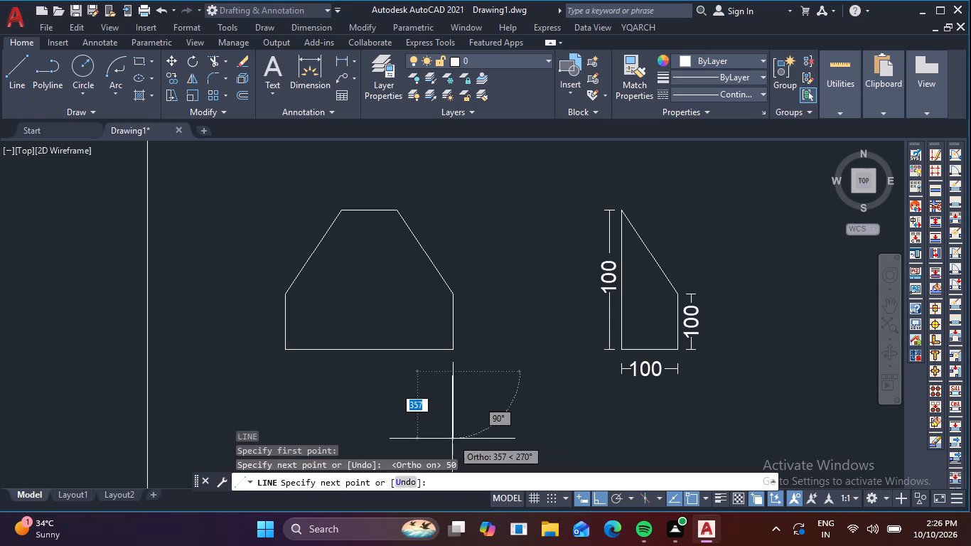
key(Escape)
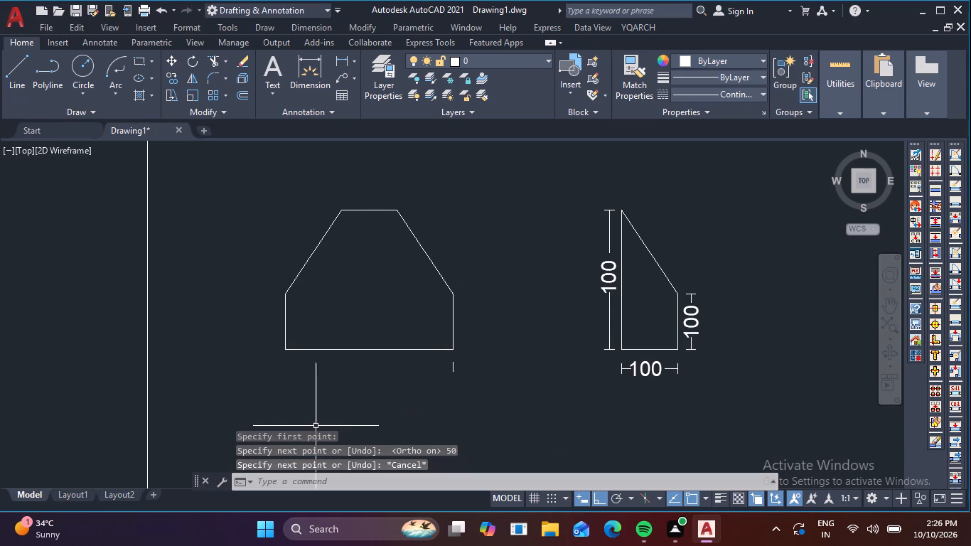
Mirror the tick line about the vertical axis through the full gusset's base midpoint, keeping the original.
click(481, 376)
click(434, 365)
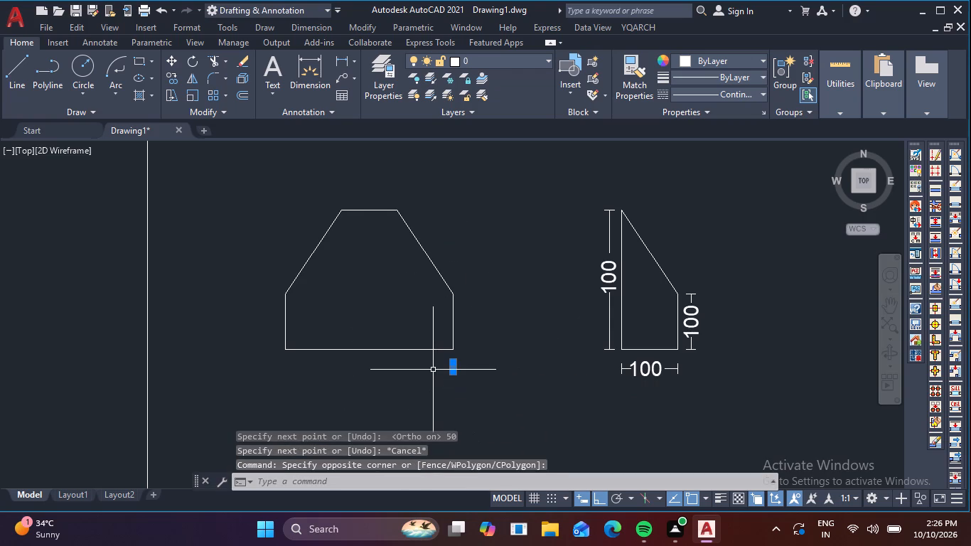
key(m)
text(i)
key(space)
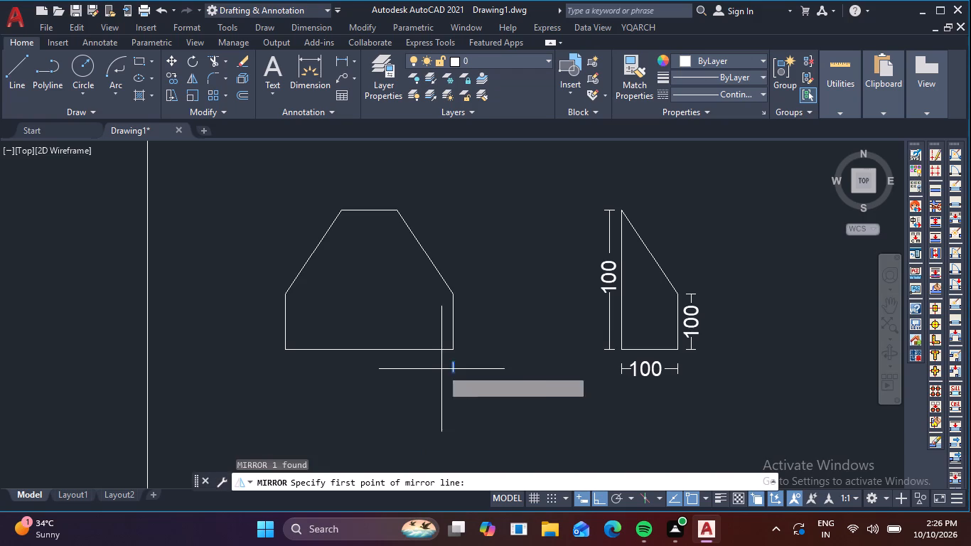
click(372, 350)
click(362, 404)
key(space)
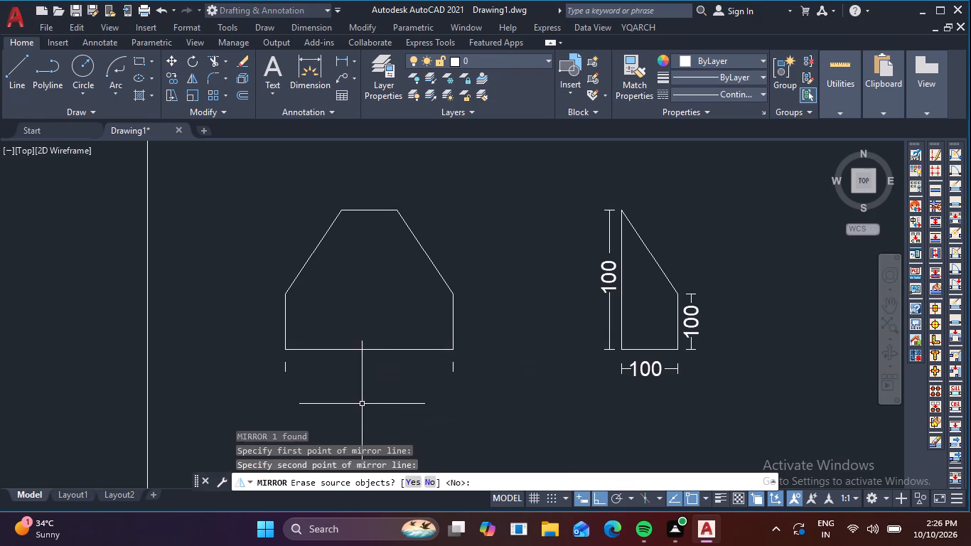
Copy the half-gusset's base 100 label below the full gusset, using the midpoints of the two bases as reference points.
scroll(455, 372, up, 2)
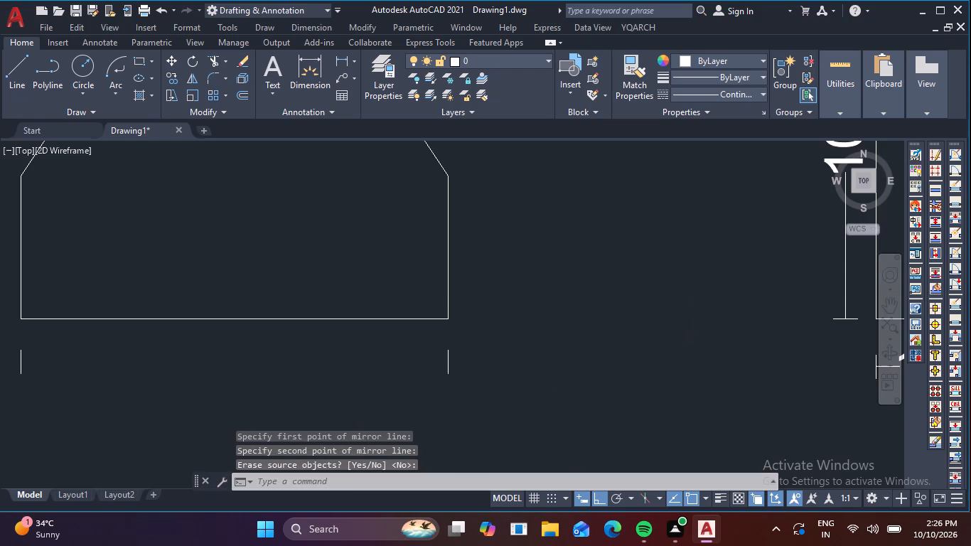
scroll(479, 378, down, 1)
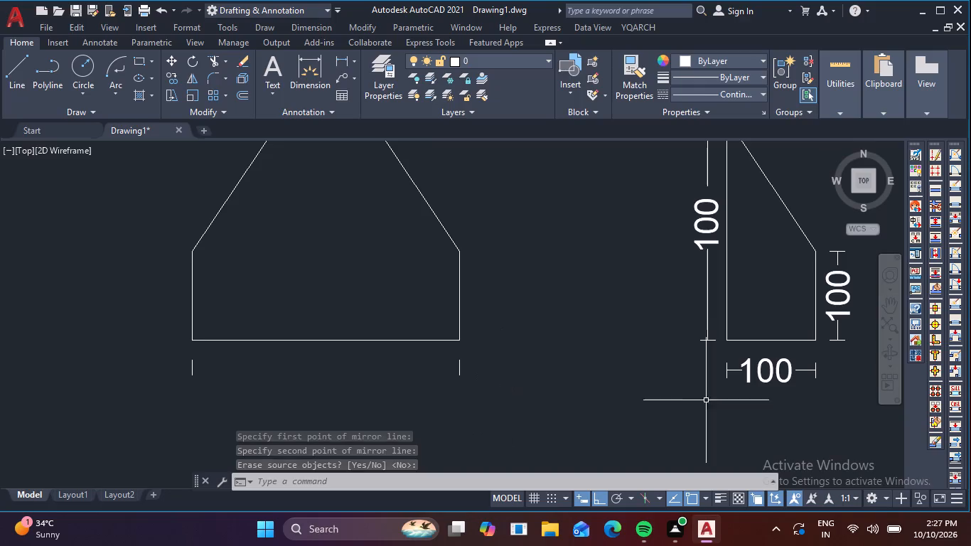
click(758, 378)
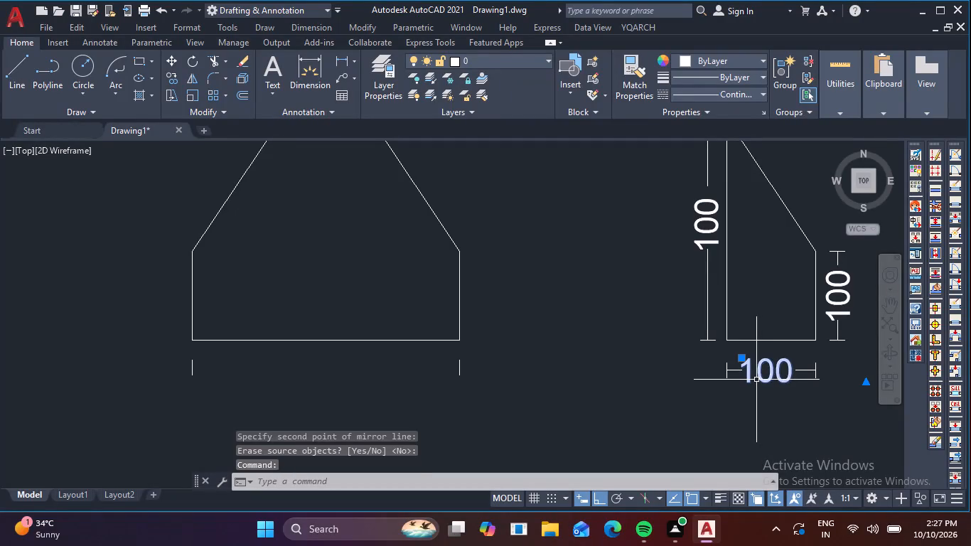
text(co)
key(space)
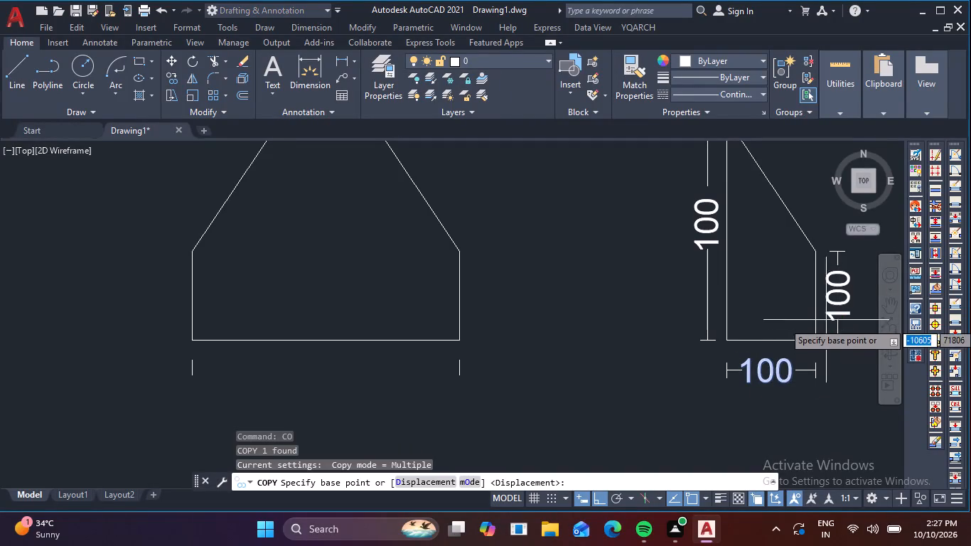
click(772, 341)
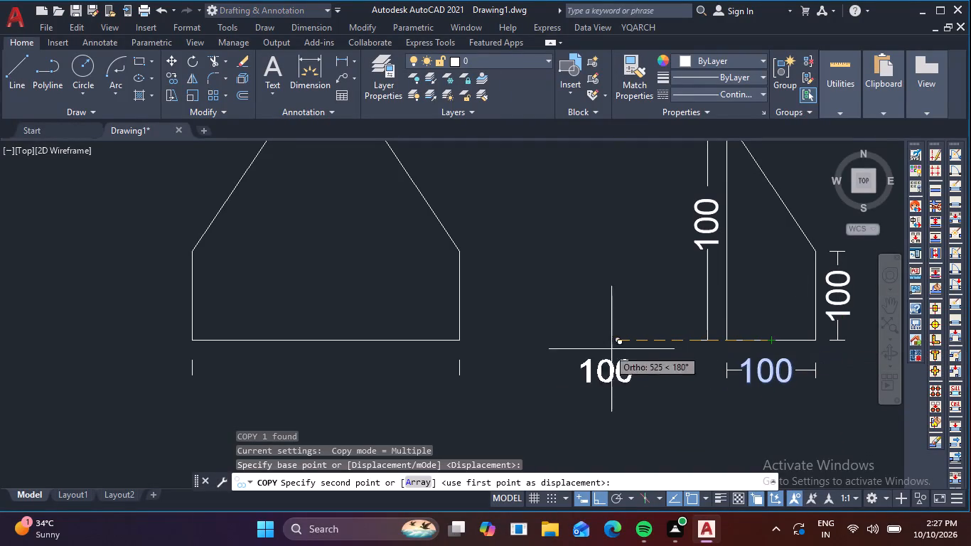
click(330, 338)
key(Escape)
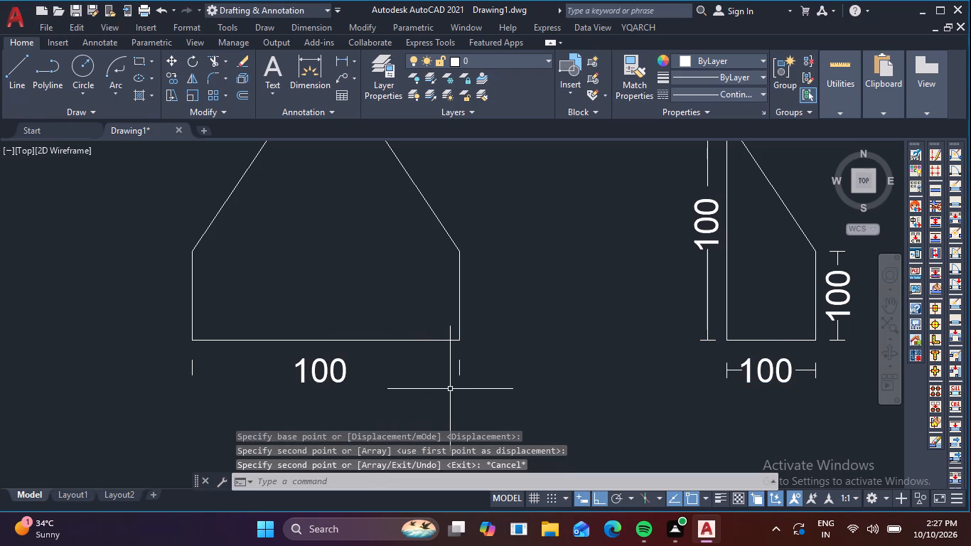
Draw a horizontal dimension line from the midpoint of the full gusset's right base tick to near the 100 label.
key(l)
key(space)
click(459, 368)
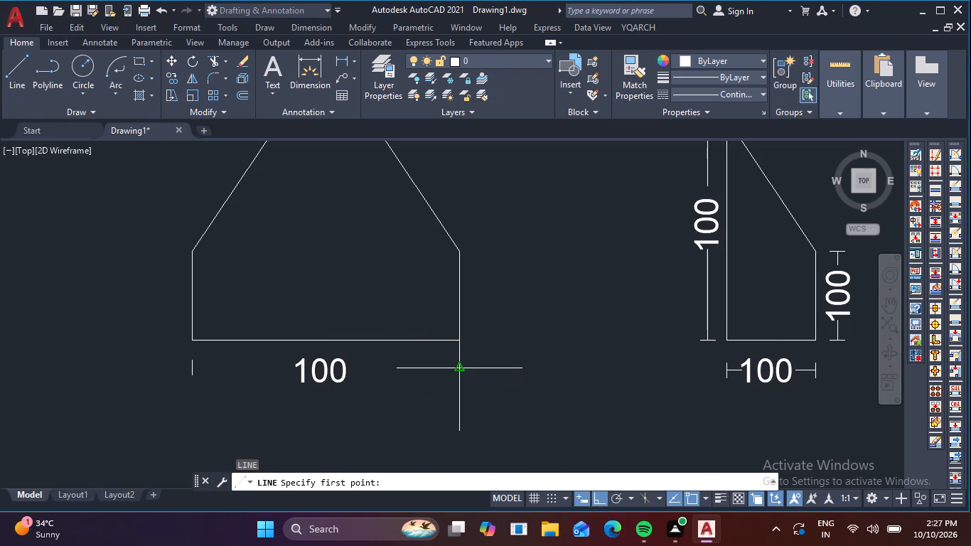
click(356, 370)
key(space)
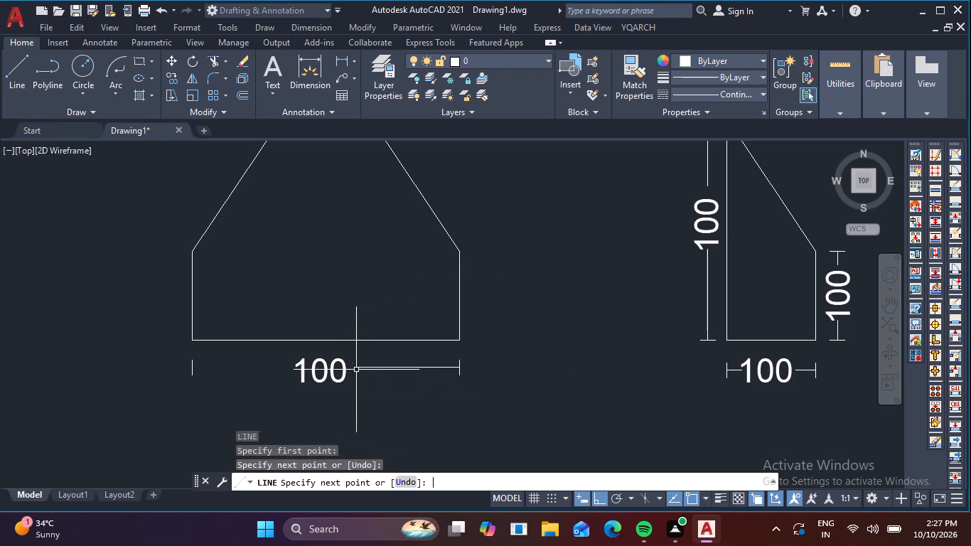
Draw a horizontal dimension line about 300 long from the midpoint of the full gusset's left base tick toward the 100 label.
key(space)
click(194, 368)
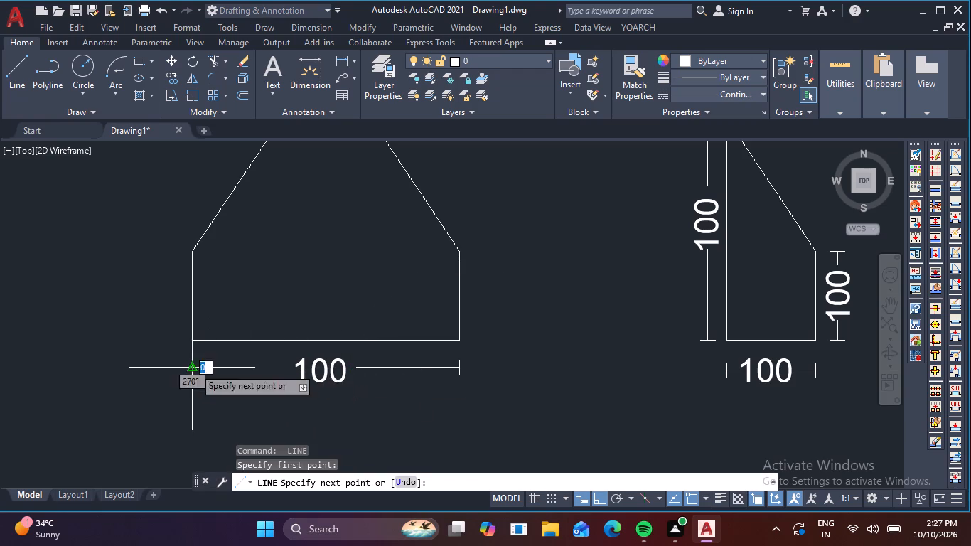
click(283, 368)
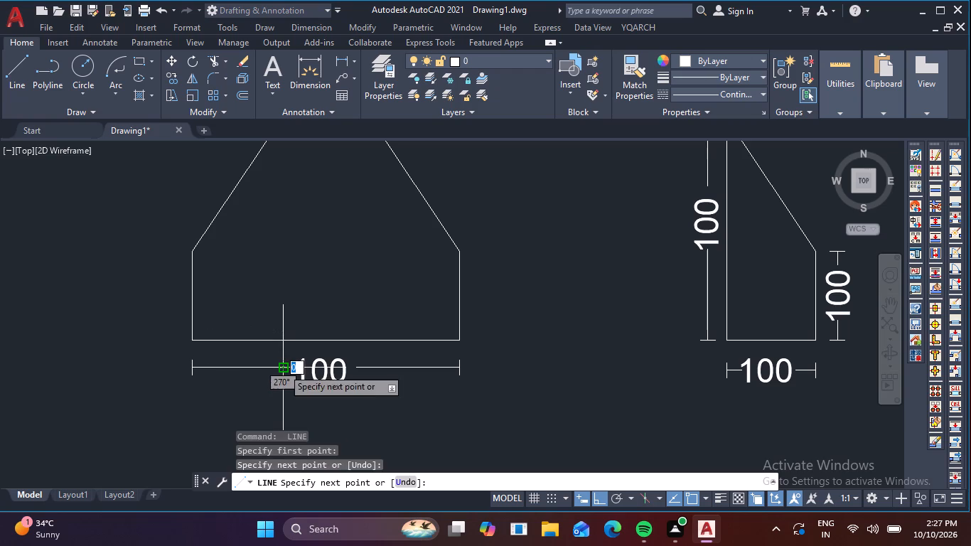
key(Escape)
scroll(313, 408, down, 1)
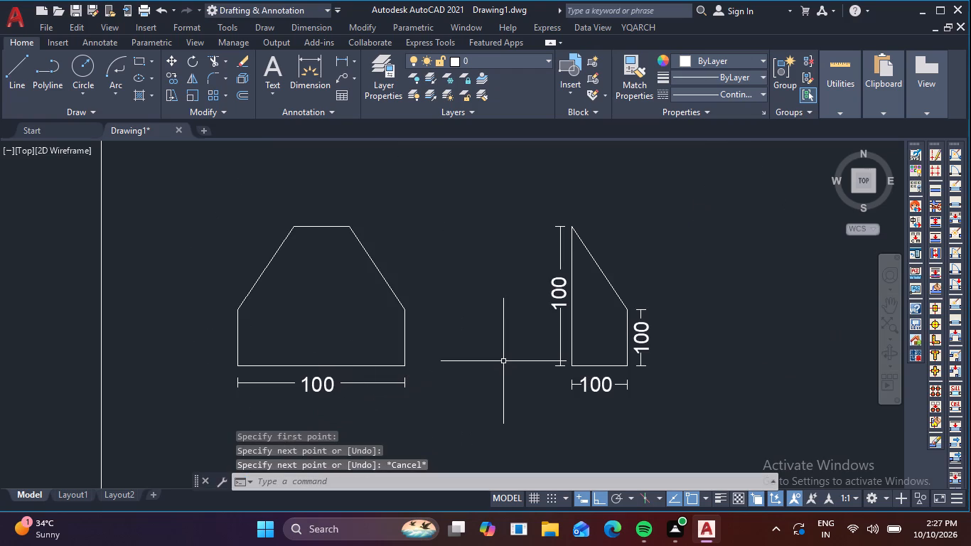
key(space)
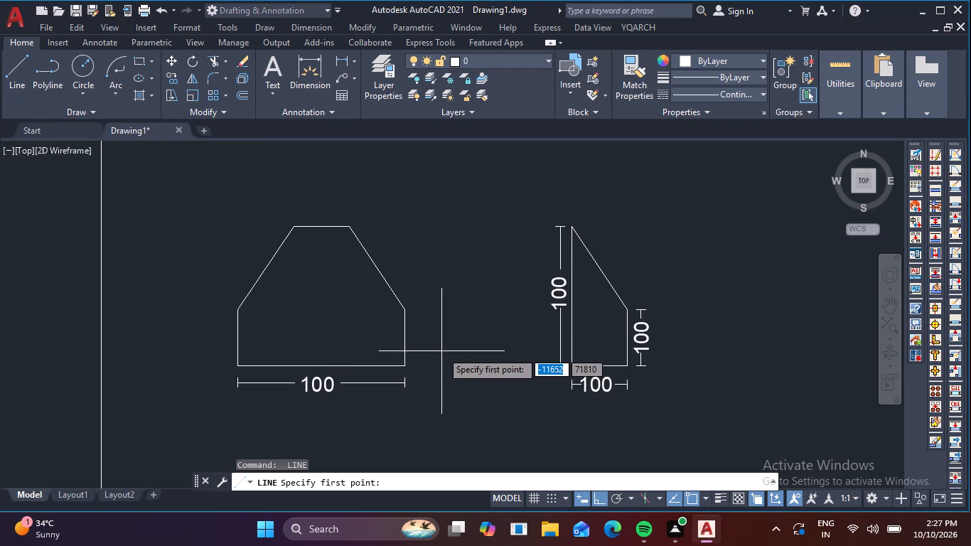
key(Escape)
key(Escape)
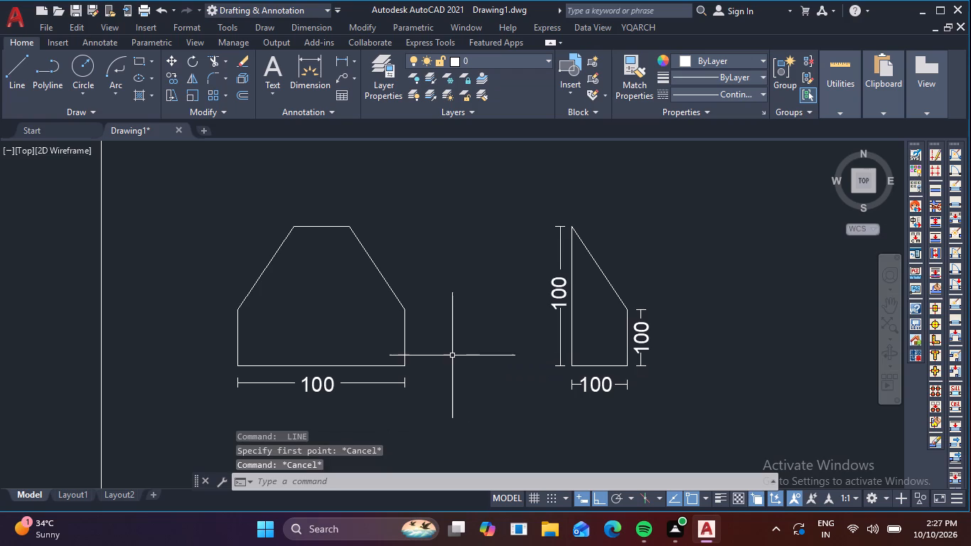
Draw a horizontal tick line 50 long to the right of the full gusset's lower right corner, level with its base.
key(l)
key(space)
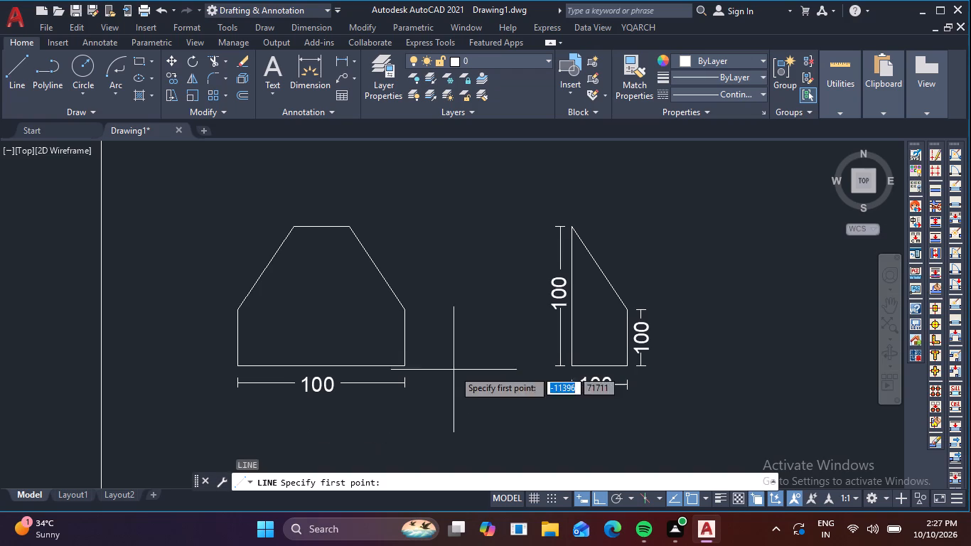
click(419, 367)
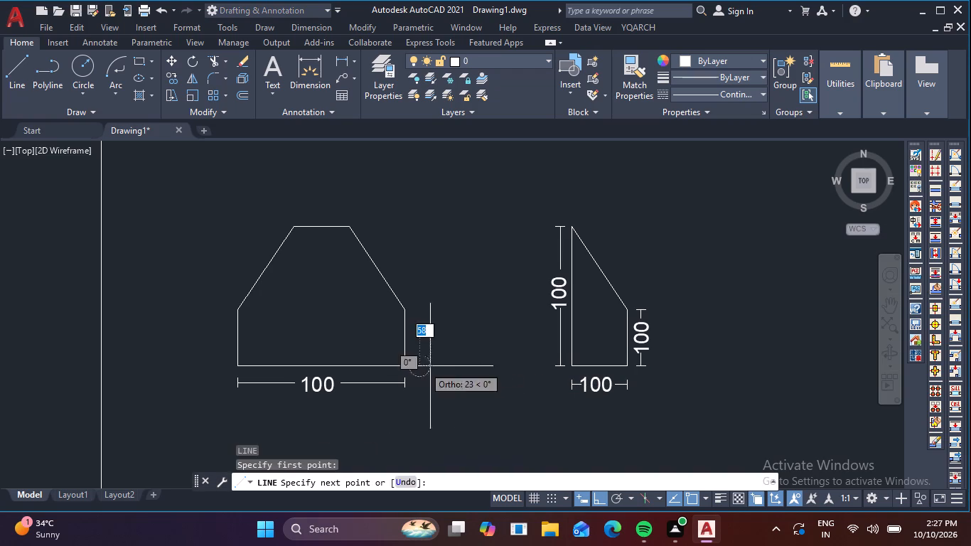
key(6)
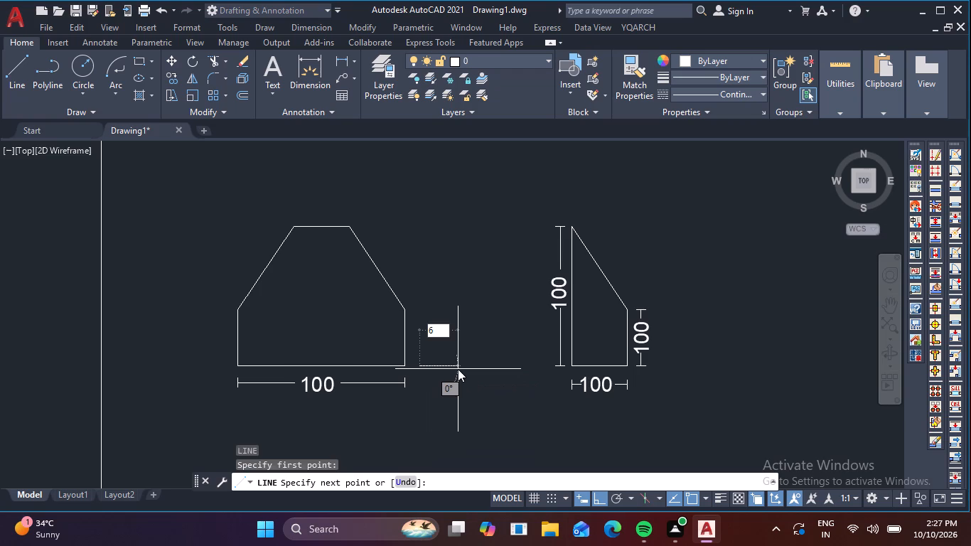
key(BackSpace)
text(50)
key(space)
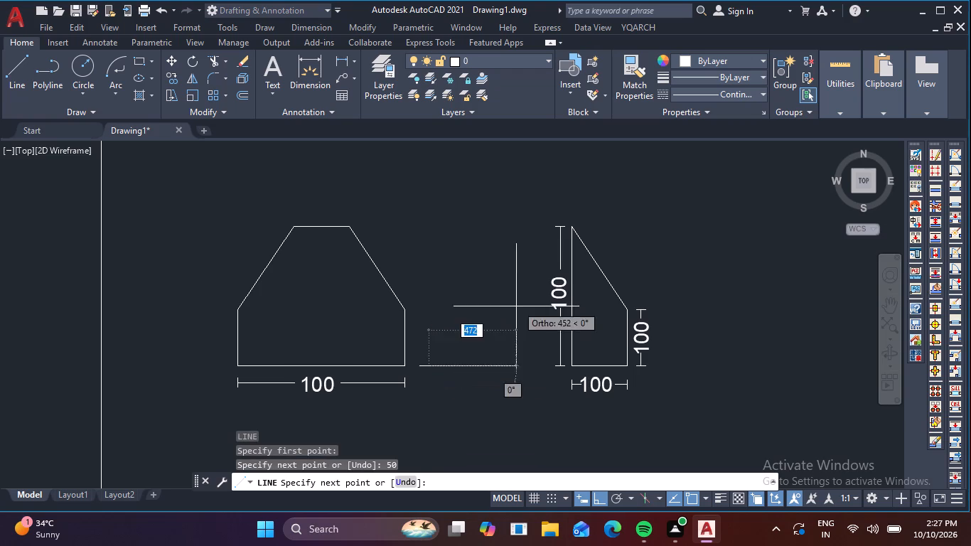
key(Escape)
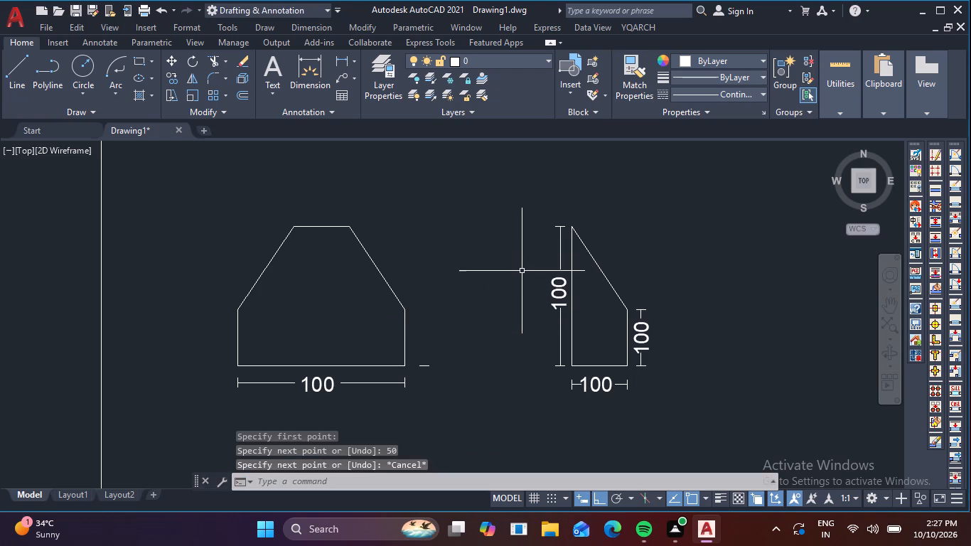
Mirror the tick at the full gusset's lower right corner about the right vertical edge's midpoint, keeping the original.
key(space)
scroll(394, 317, up, 2)
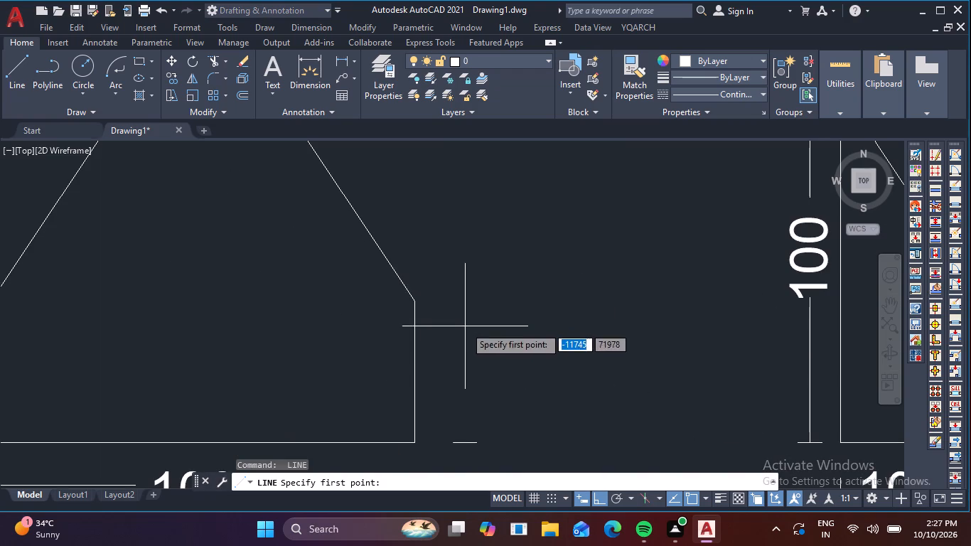
key(Escape)
click(481, 454)
click(431, 412)
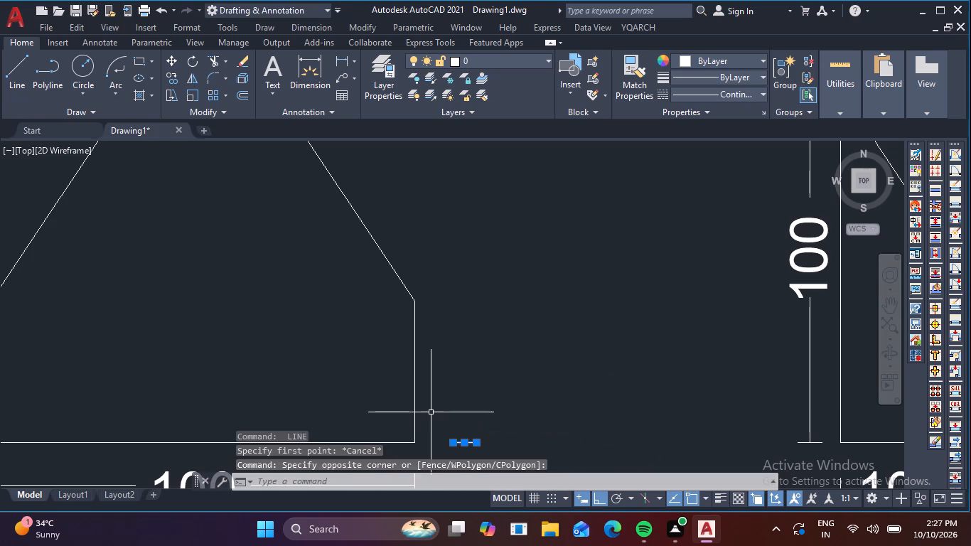
text(mi)
key(space)
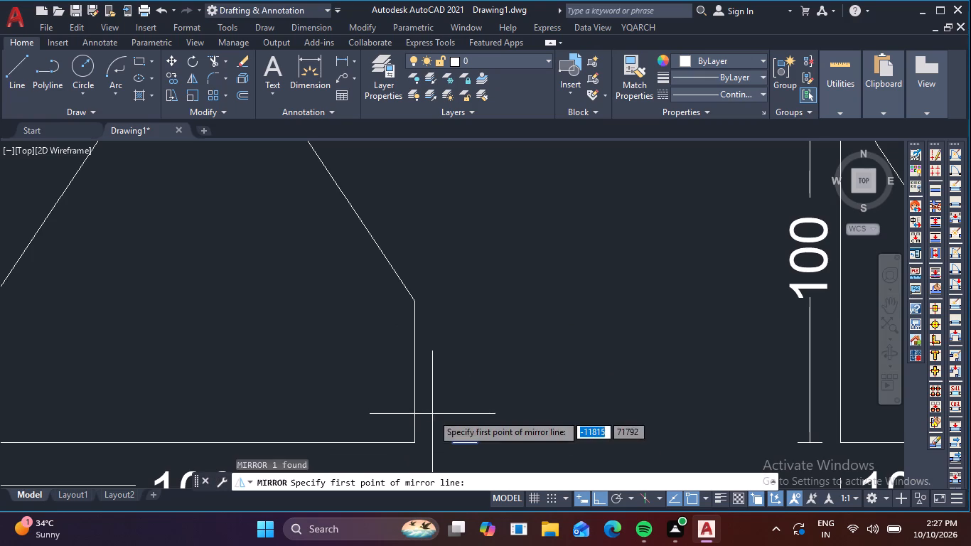
click(412, 374)
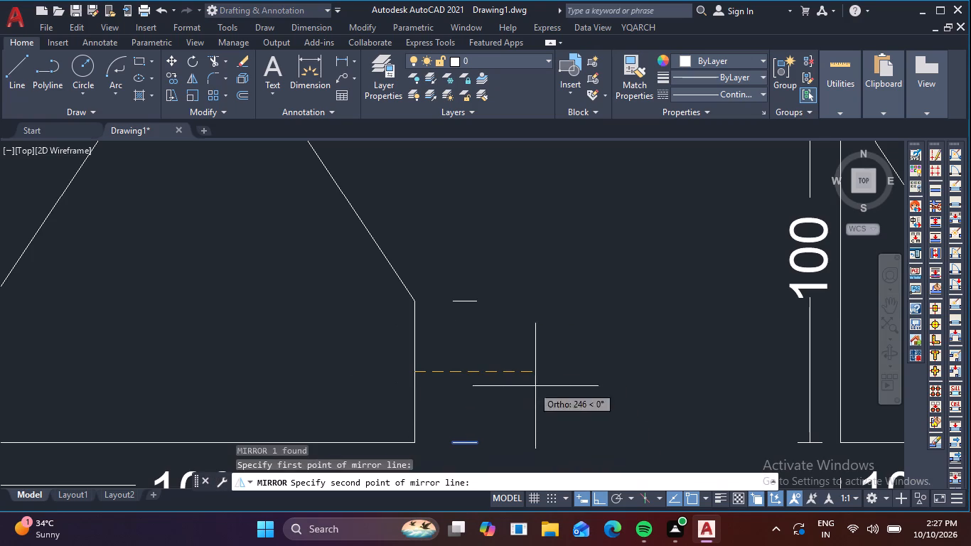
click(613, 373)
key(space)
Mirror the full gusset's lower right tick to its left side about the plate's vertical centreline, keeping the original.
scroll(547, 390, down, 2)
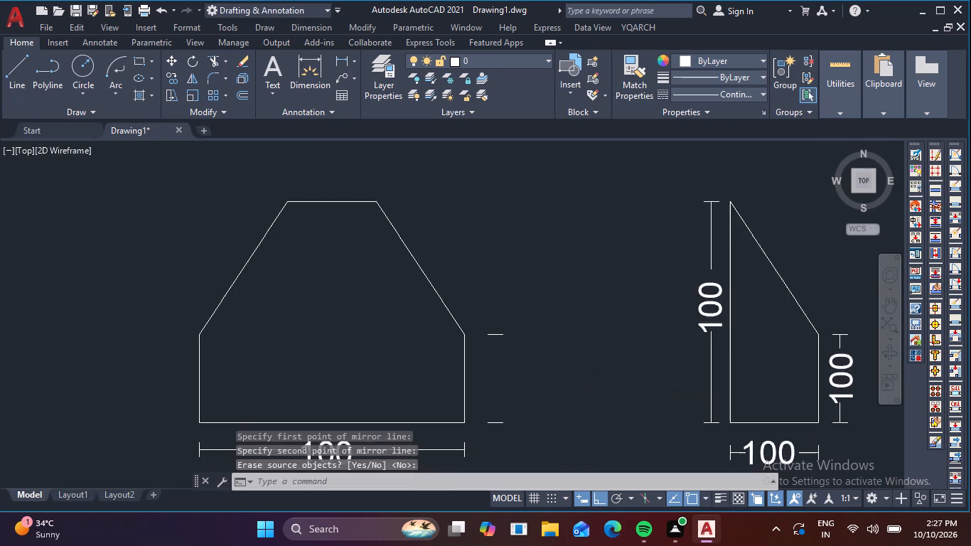
middle_drag(553, 387, 603, 370)
middle_drag(607, 368, 626, 357)
middle_click(660, 346)
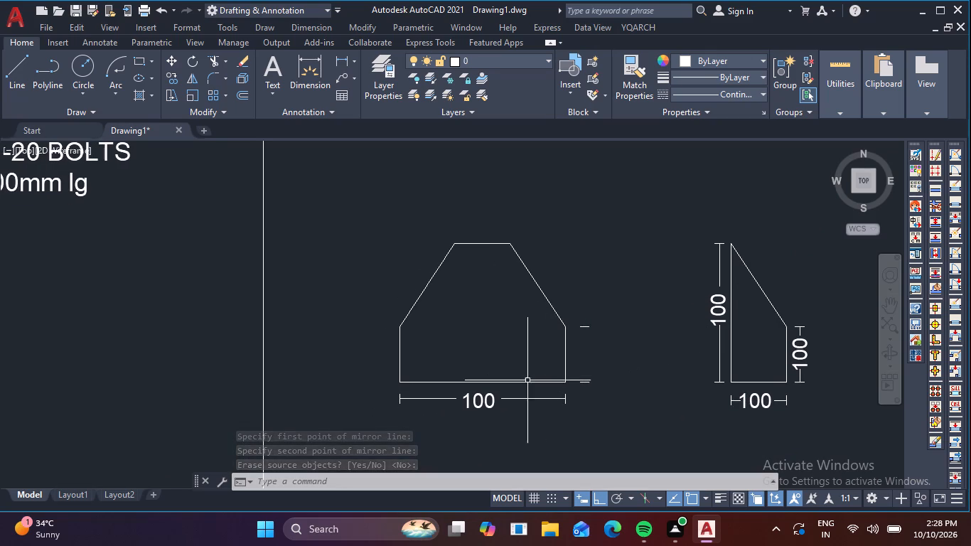
click(592, 387)
click(582, 365)
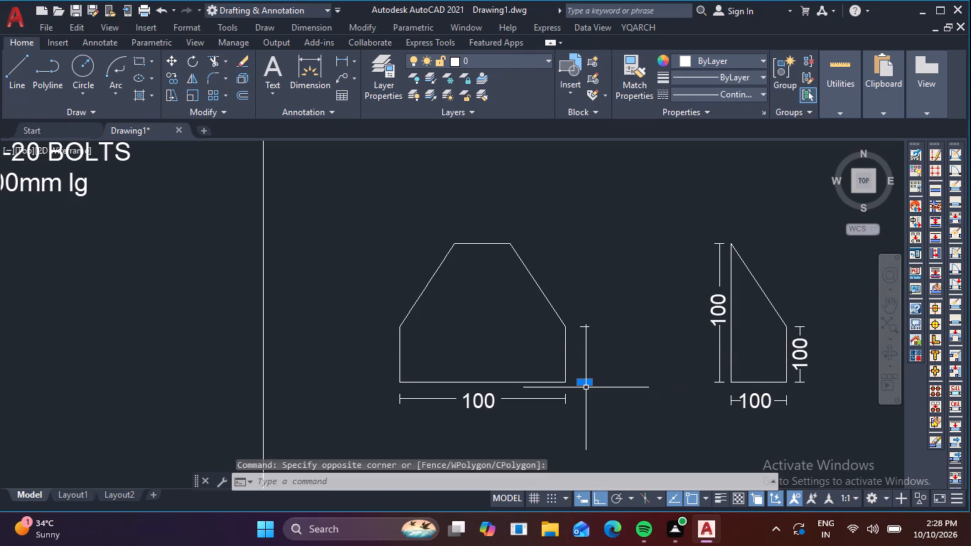
key(m)
key(i)
key(space)
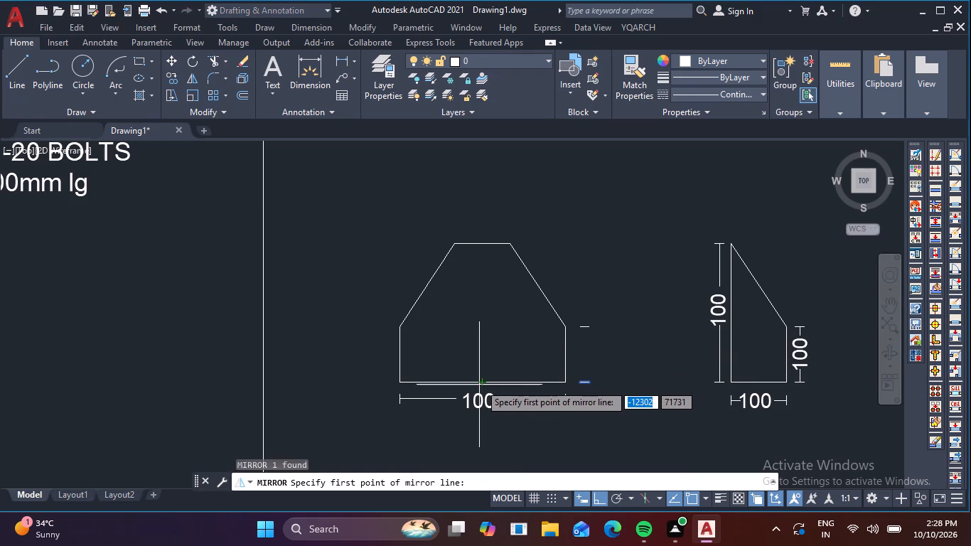
click(480, 384)
click(480, 289)
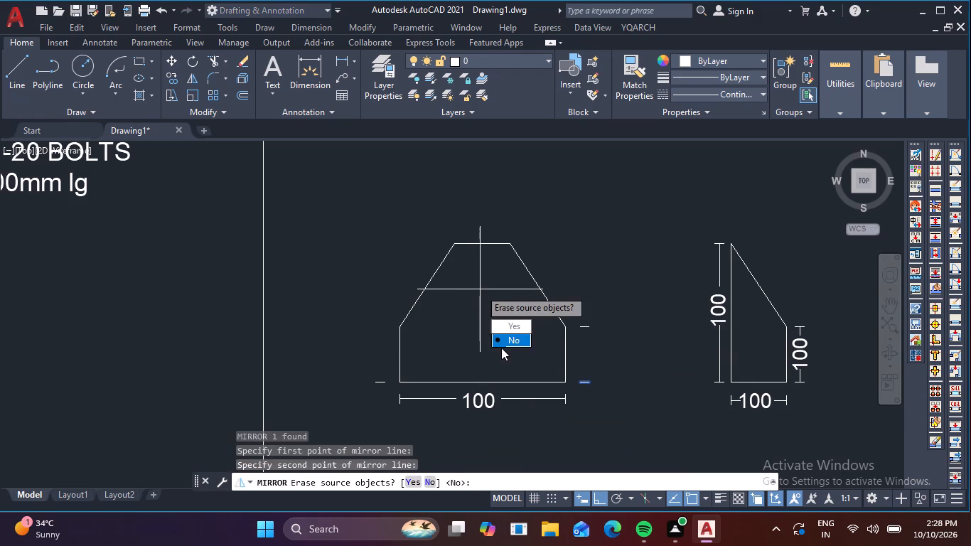
key(space)
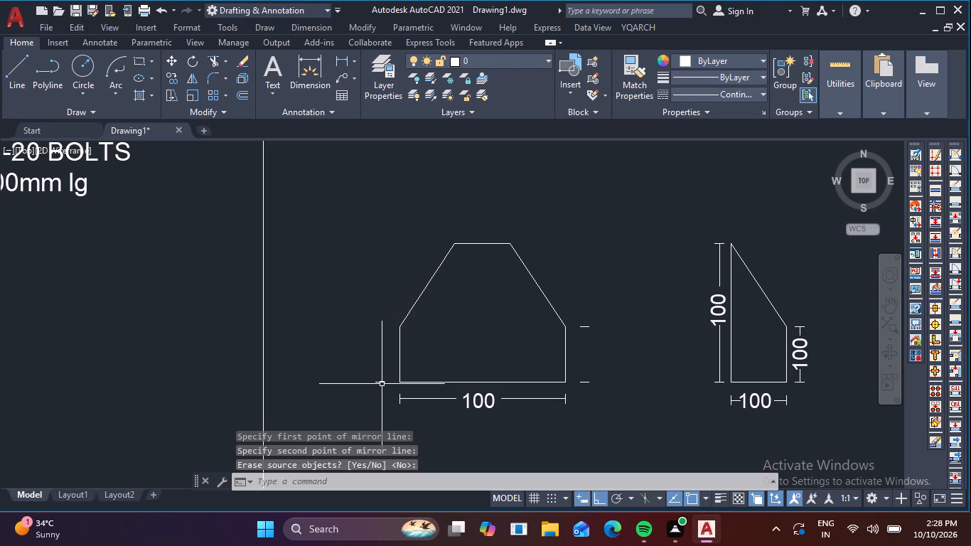
Copy the full gusset's lower left tick straight up to the level of the plate's top edge.
click(384, 383)
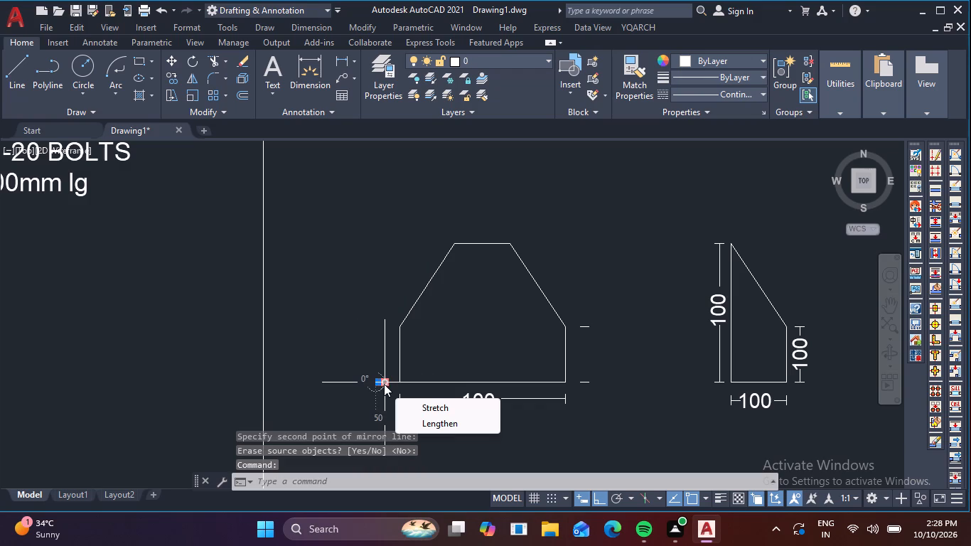
key(c)
text(o)
key(space)
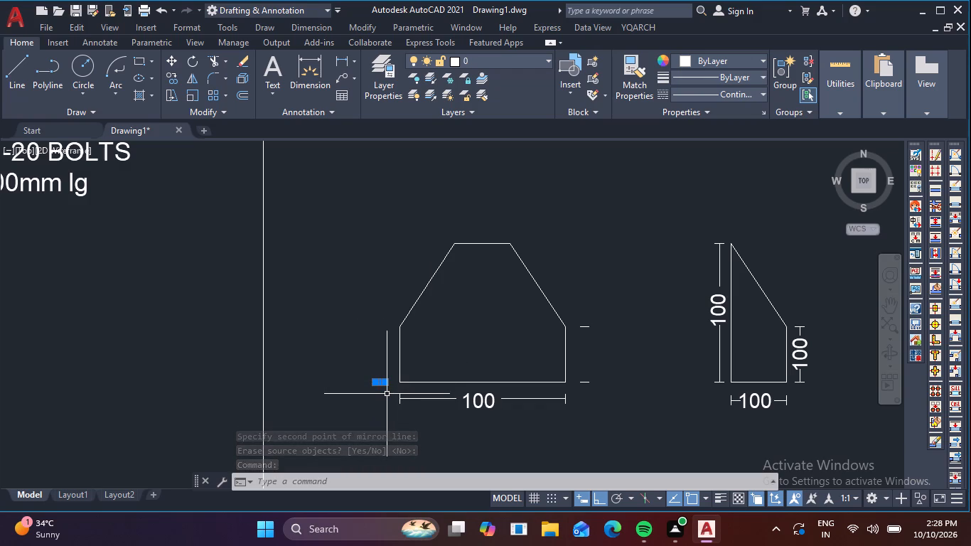
key(c)
key(o)
key(space)
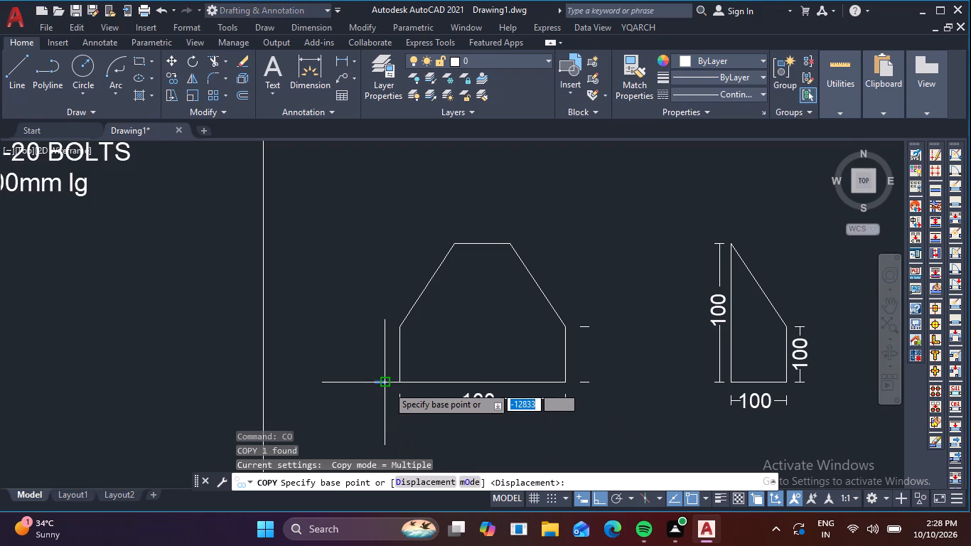
scroll(384, 385, up, 2)
click(384, 385)
middle_drag(398, 284, 399, 296)
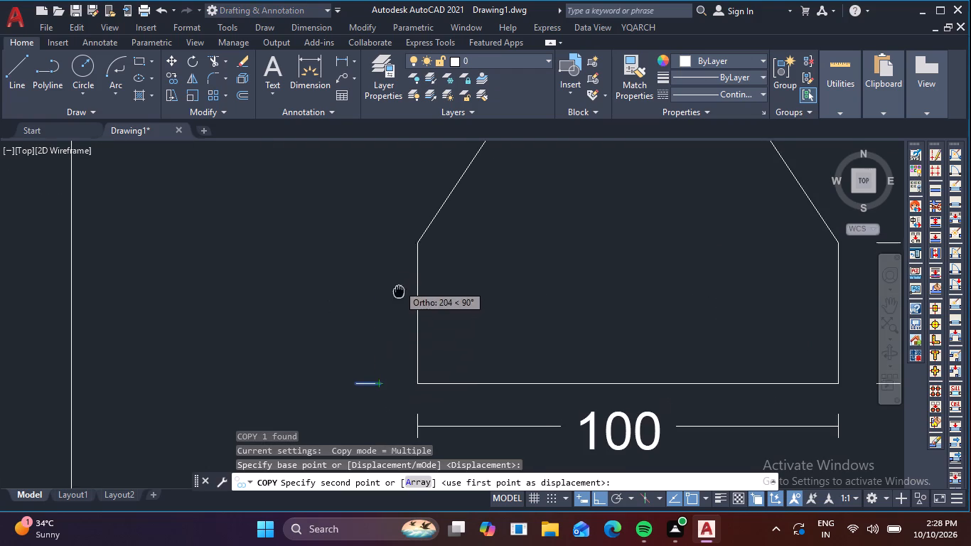
middle_drag(399, 296, 364, 461)
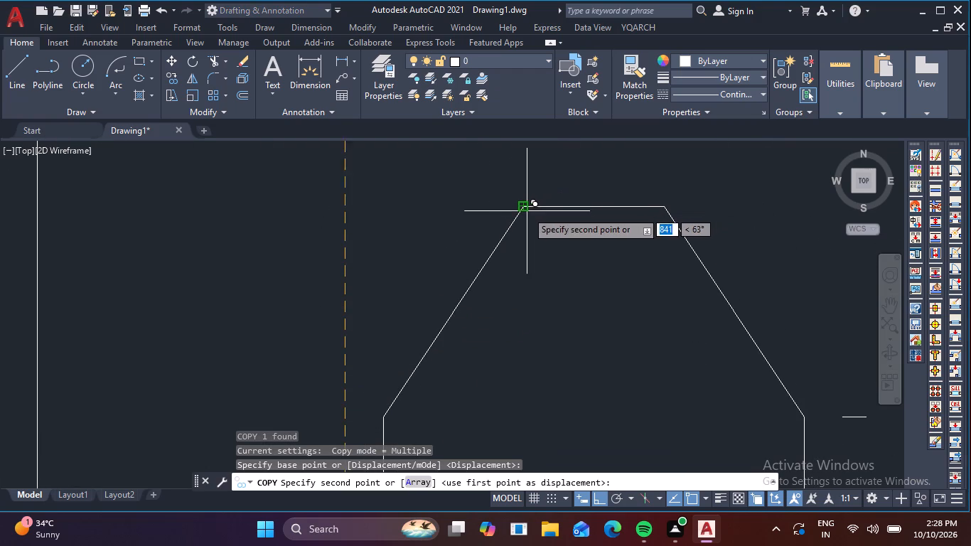
click(345, 206)
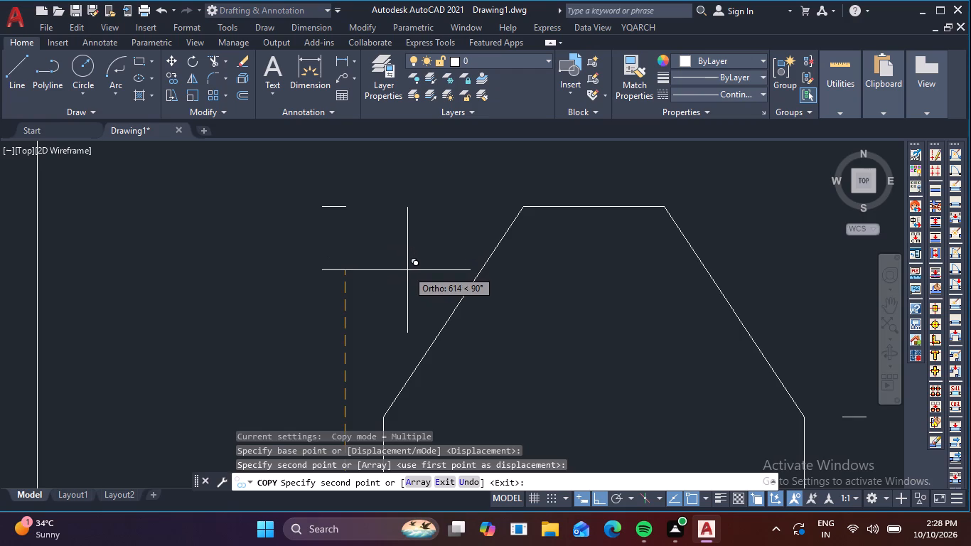
key(Escape)
Copy the half-gusset's full-height vertical 100 label between the two ticks right of the full gusset, with Ortho off.
scroll(407, 270, down, 2)
middle_drag(438, 287, 468, 195)
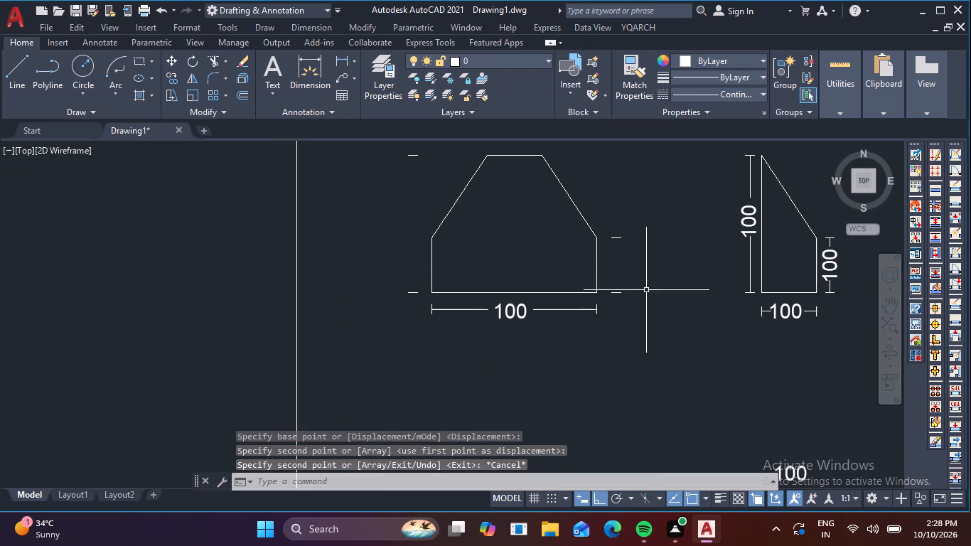
middle_drag(644, 302, 464, 339)
click(569, 261)
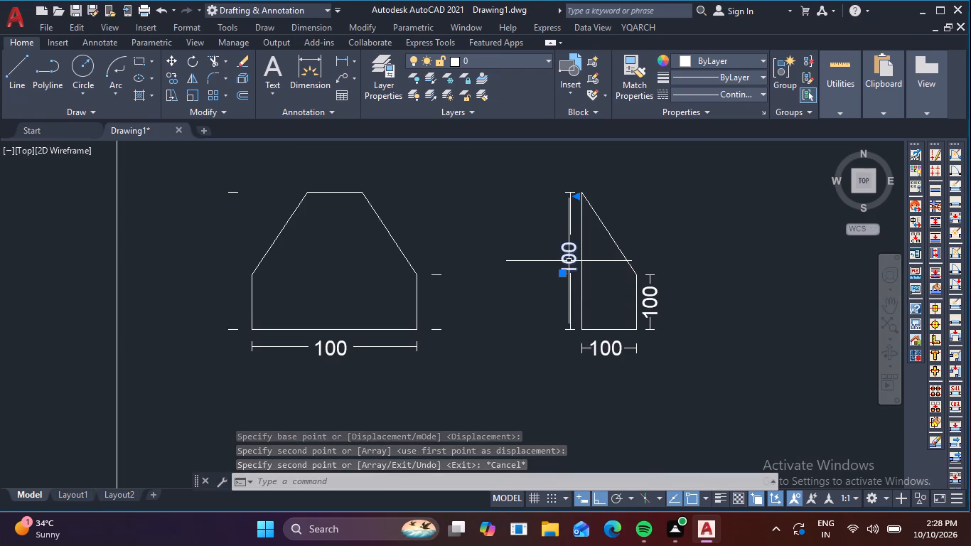
text(co)
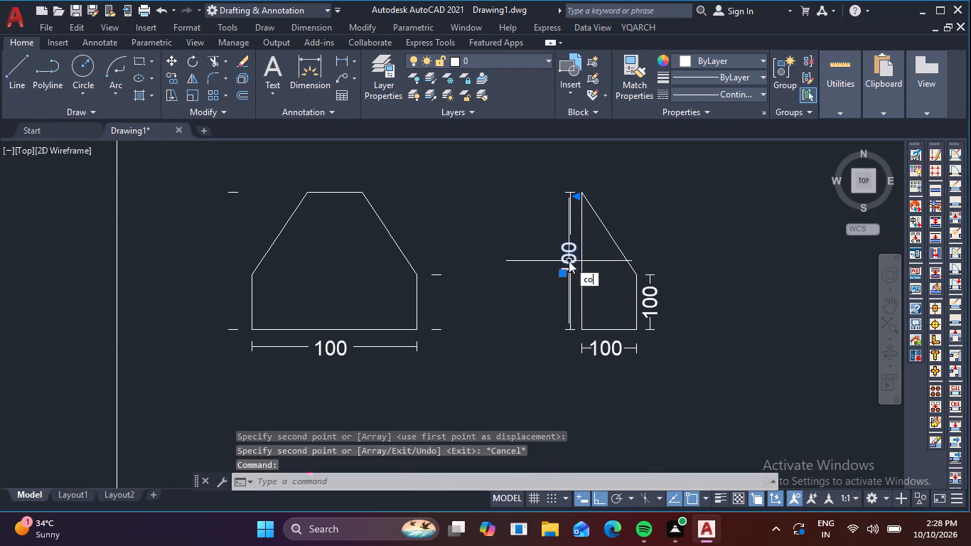
key(space)
drag(564, 263, 552, 274)
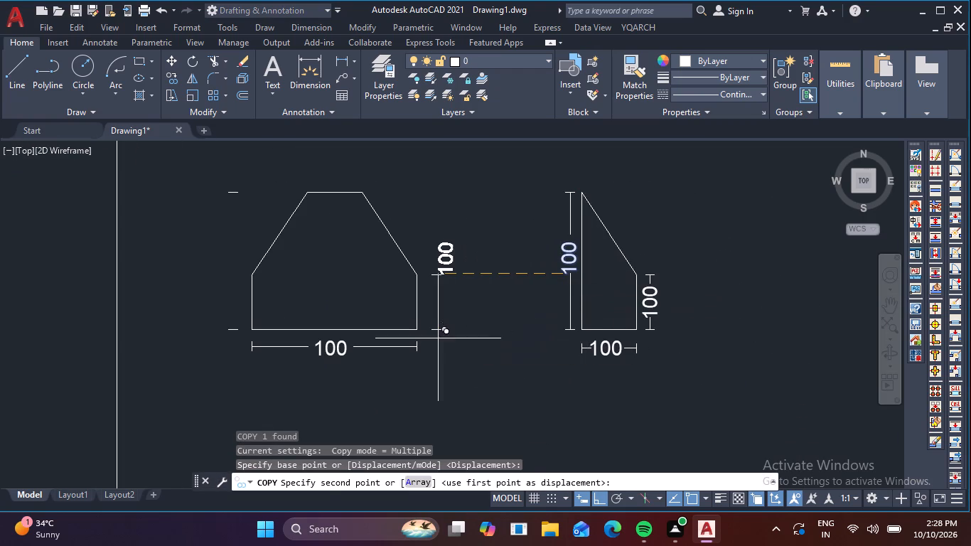
key(F8)
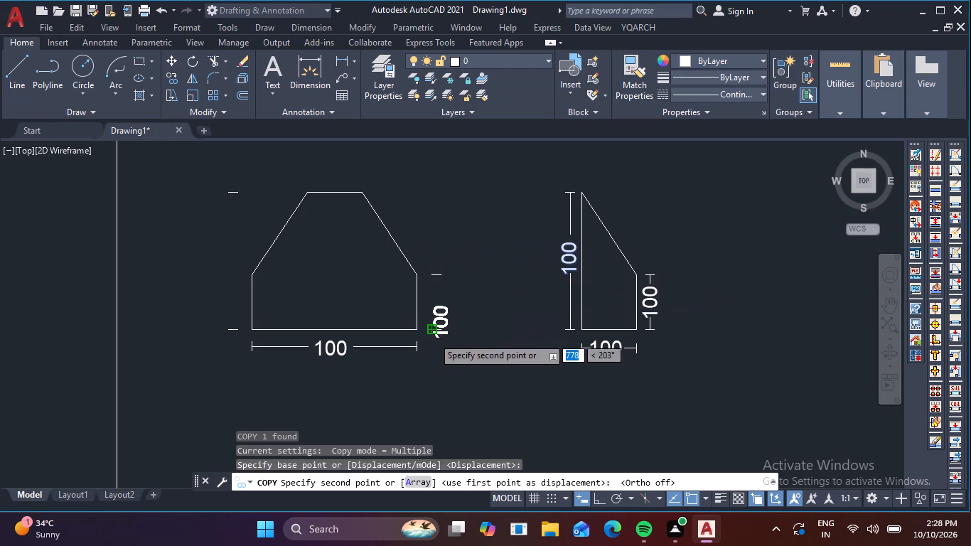
scroll(445, 322, up, 2)
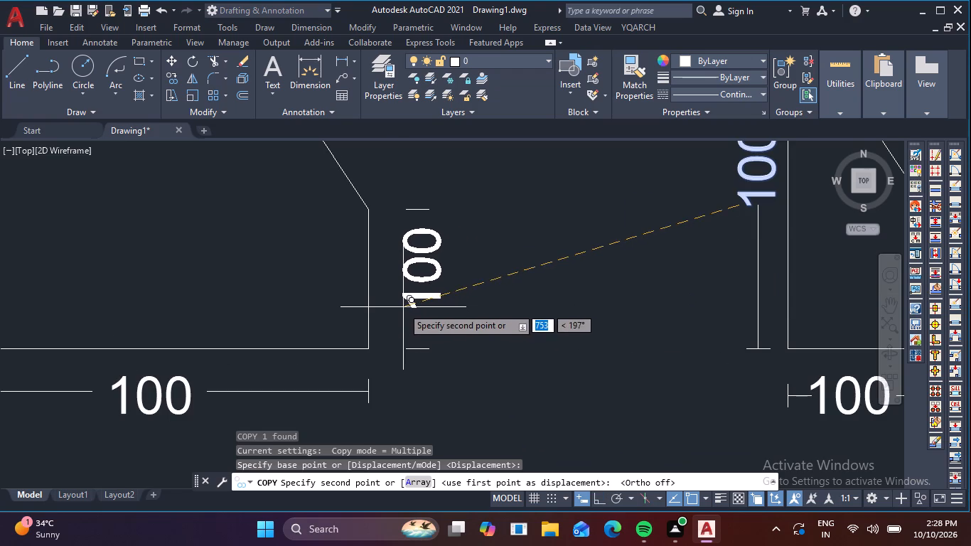
click(397, 318)
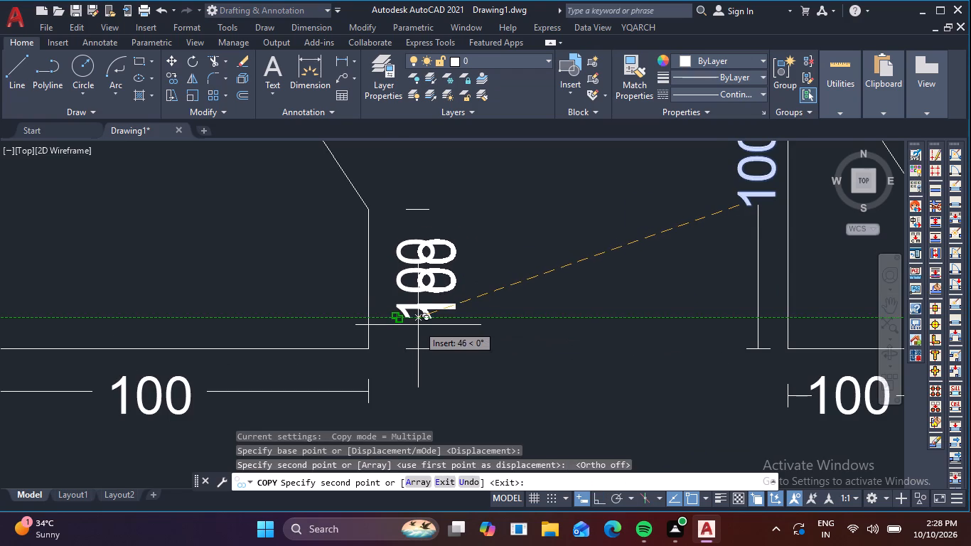
key(Escape)
Draw vertical dimension lines from the midpoints of the full gusset's right-hand ticks toward the 100 label, about 67 long below and 42 long above.
text(l)
key(space)
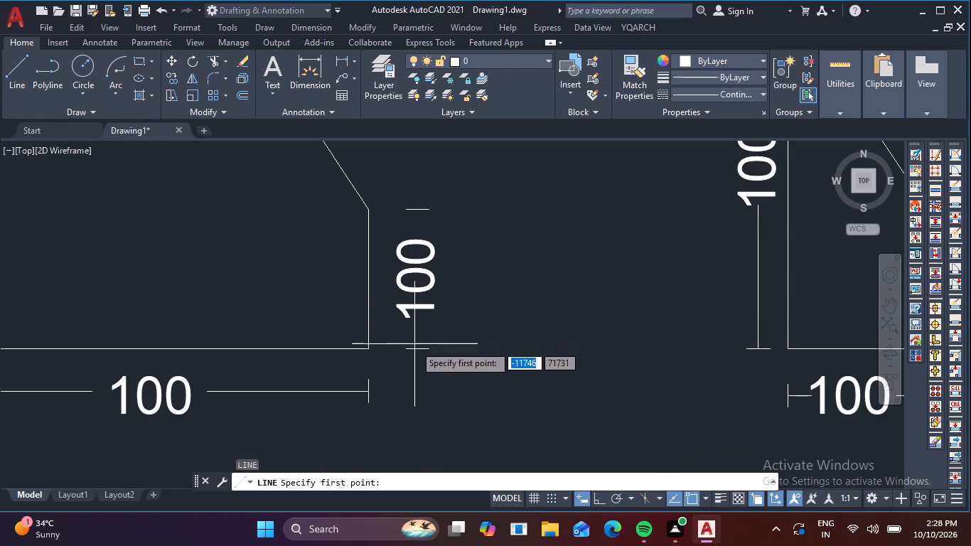
click(415, 350)
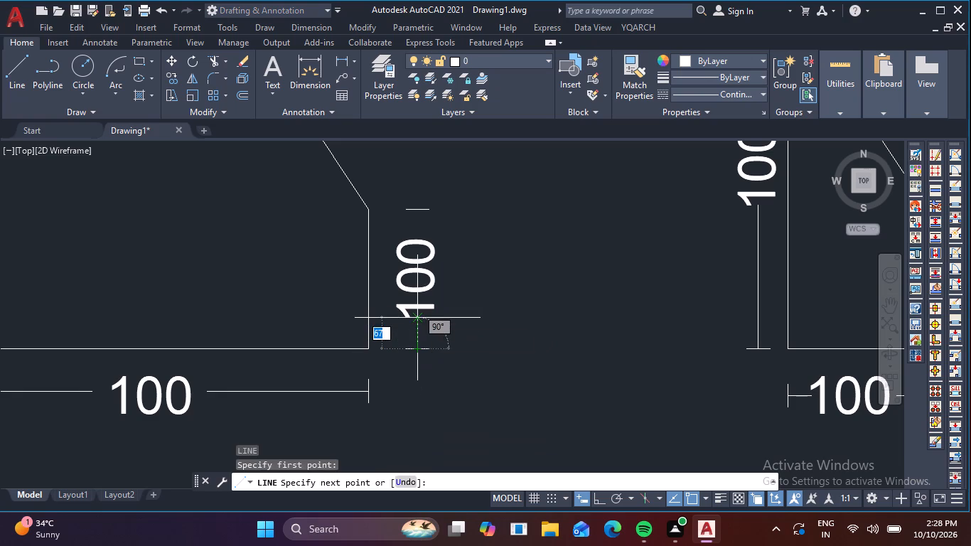
click(417, 319)
key(space)
key(space)
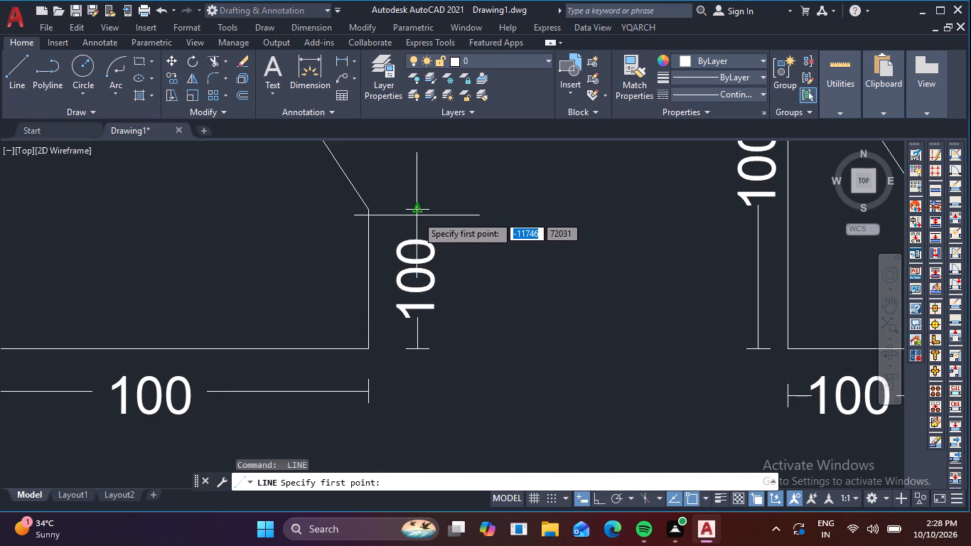
click(417, 210)
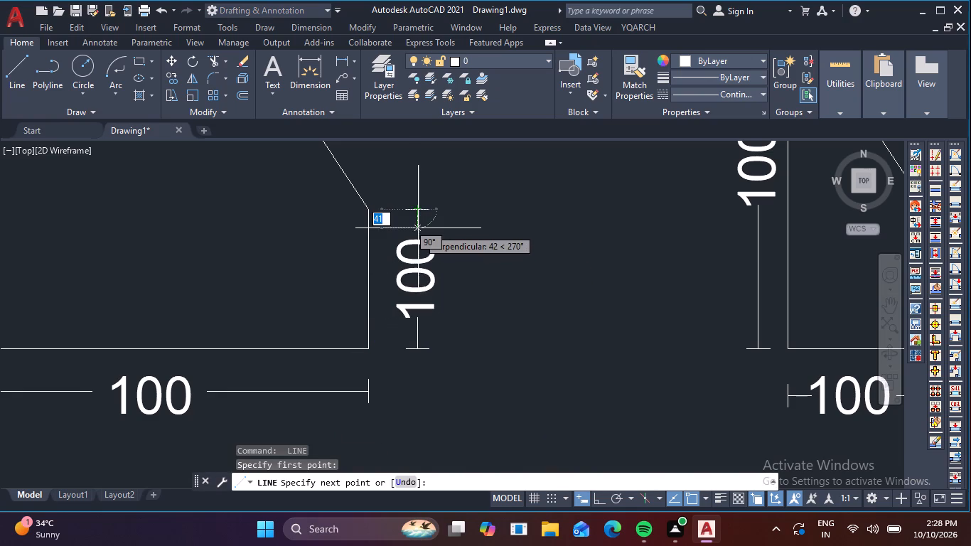
click(418, 228)
key(Escape)
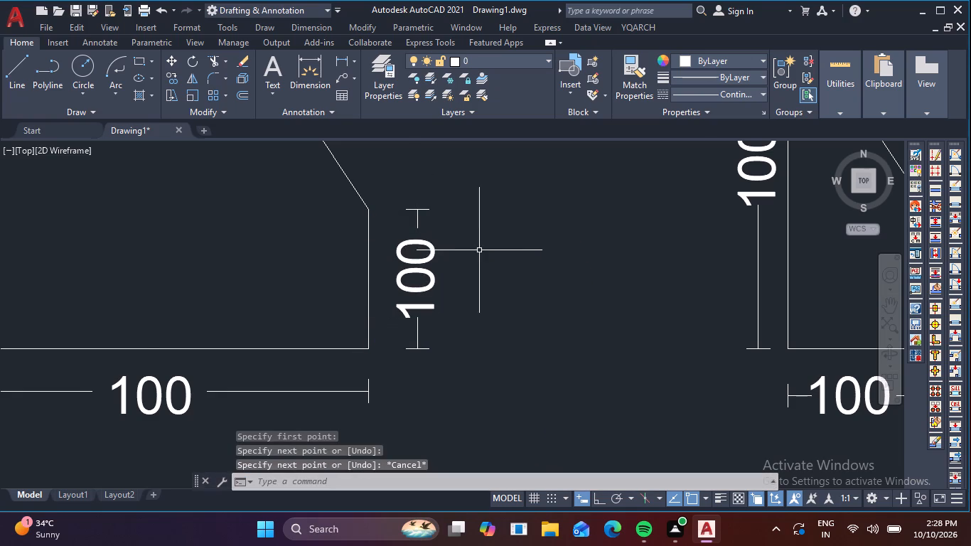
Copy the vertical 100 label from the full gusset's right side to midway between its two left-hand ticks.
scroll(481, 252, down, 1)
scroll(371, 275, down, 1)
middle_drag(371, 272, 478, 289)
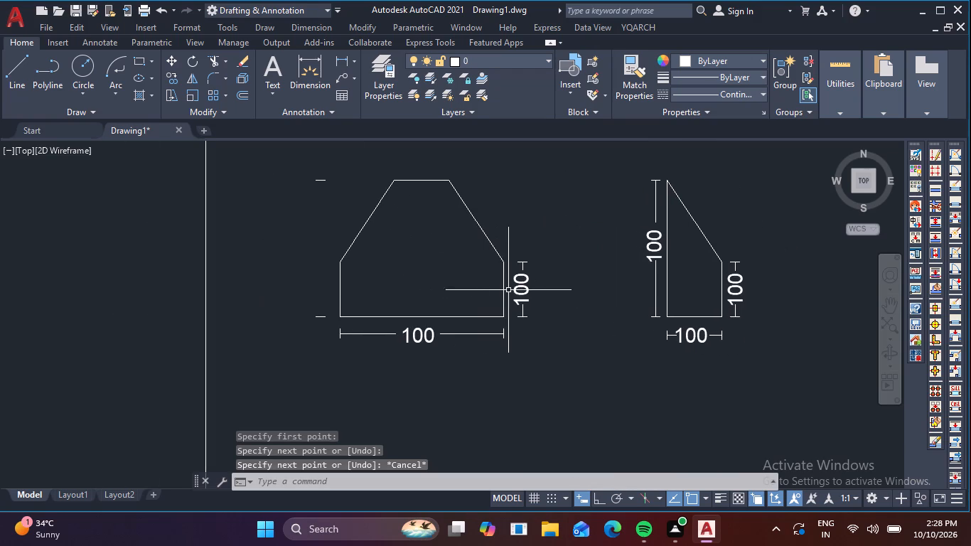
click(520, 291)
text(co)
key(space)
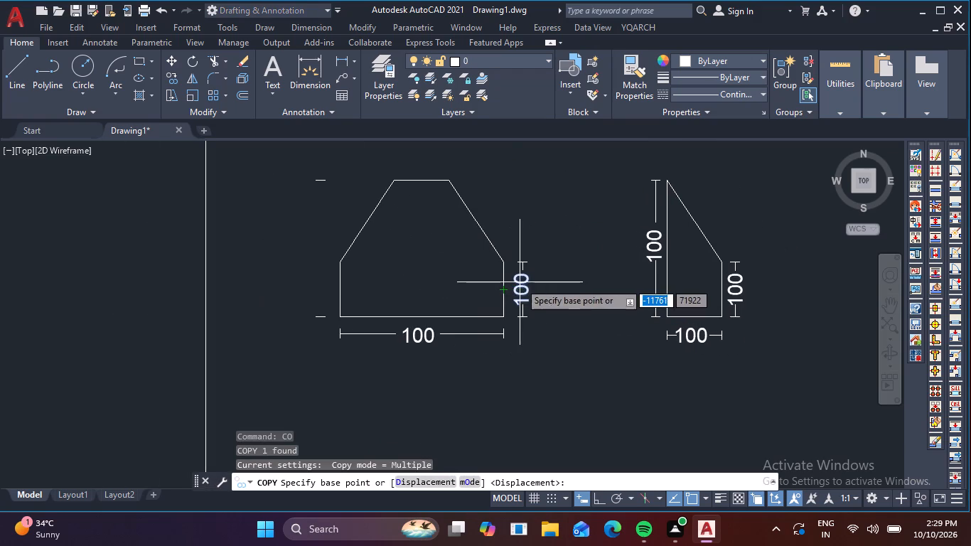
click(525, 290)
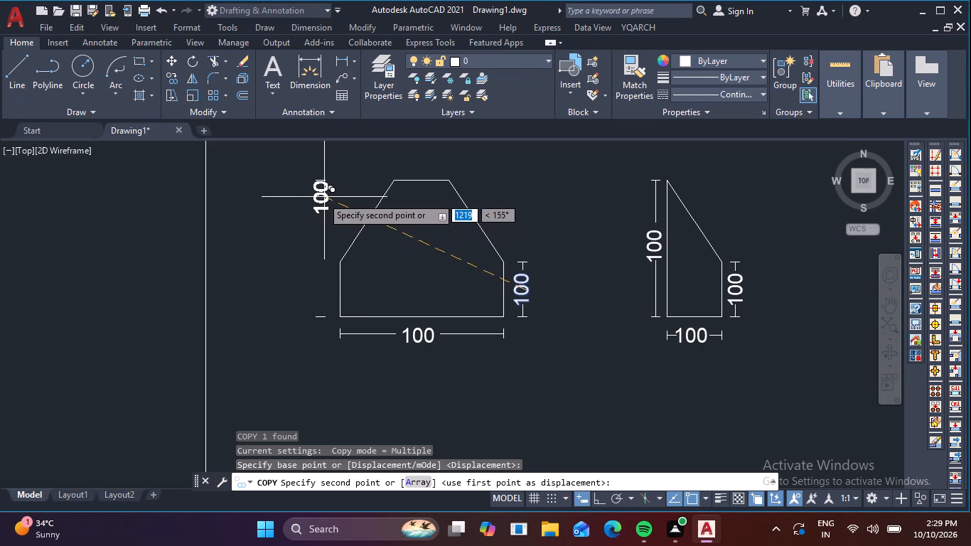
click(322, 250)
key(Escape)
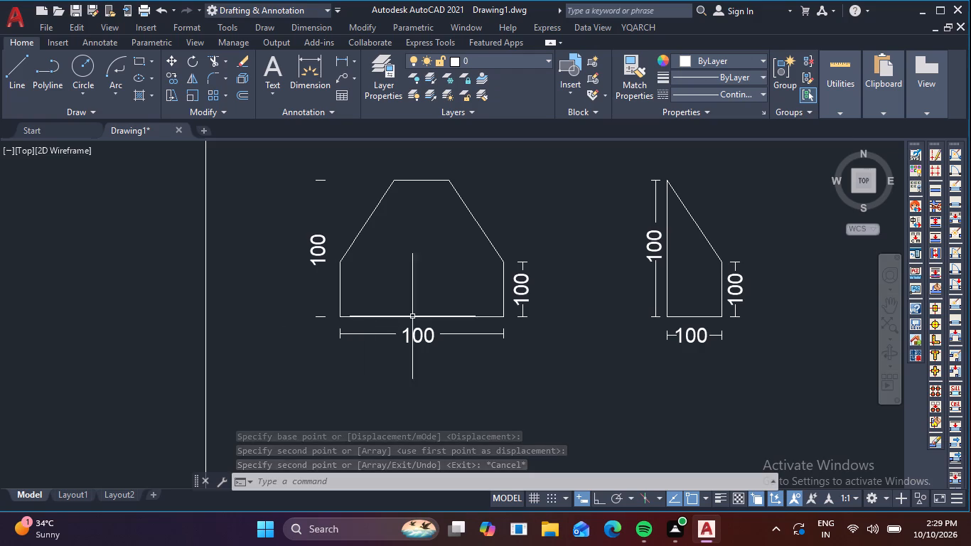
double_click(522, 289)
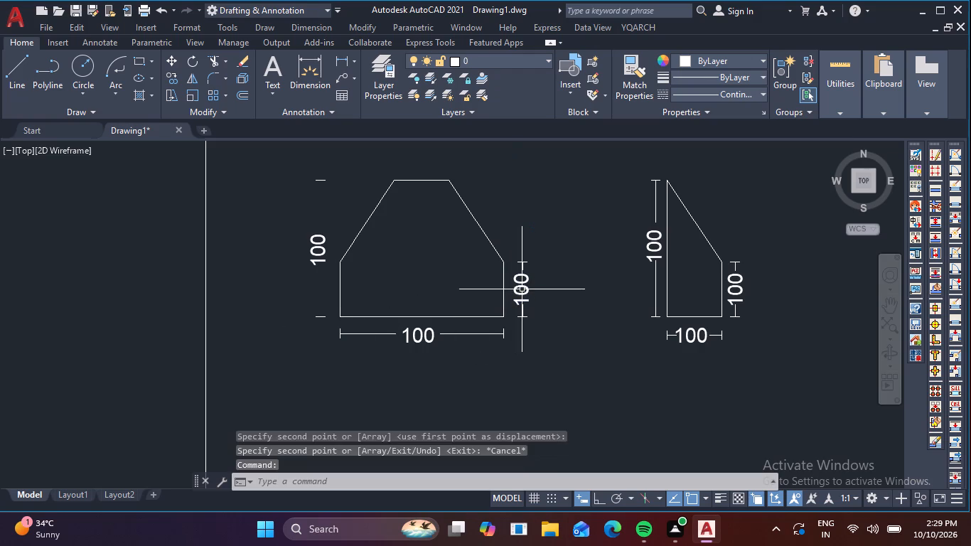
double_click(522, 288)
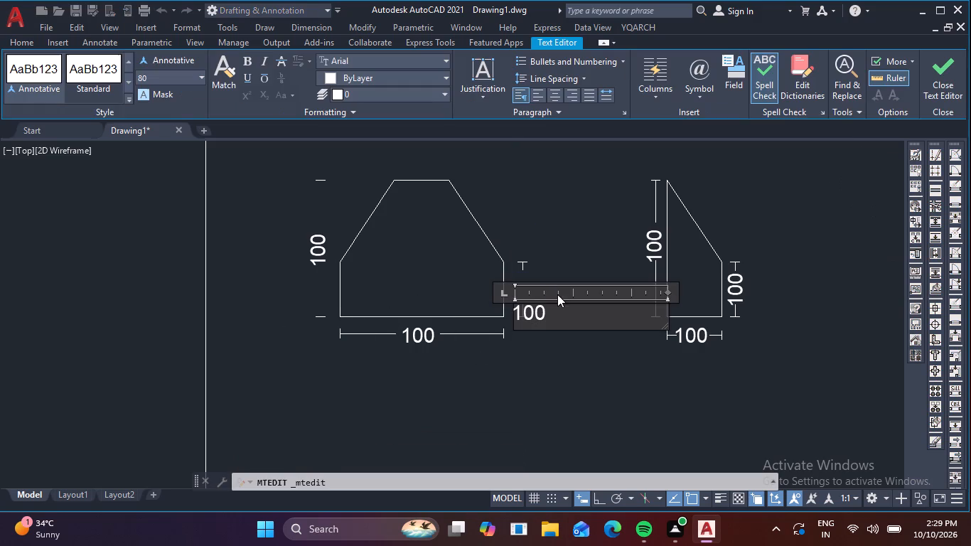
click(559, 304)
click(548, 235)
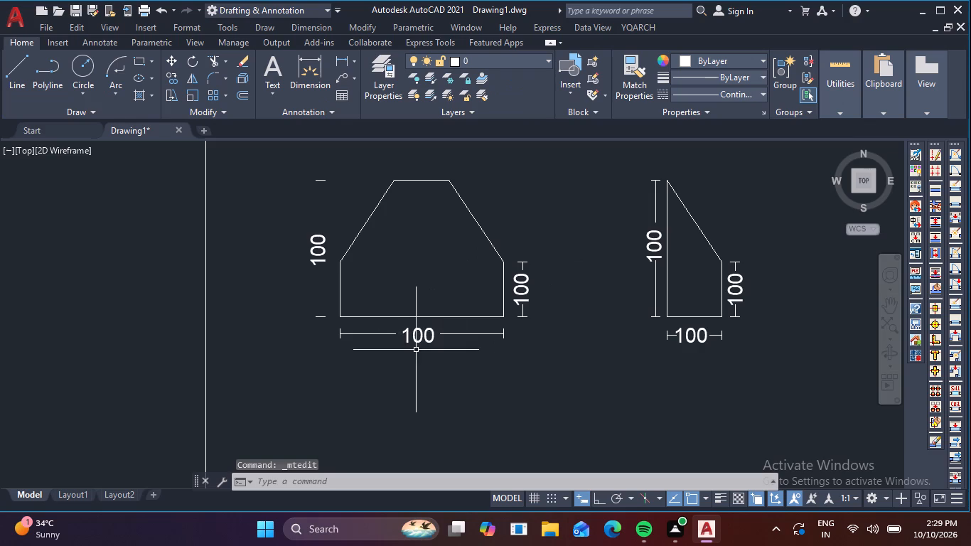
Change the label of the full gusset's base width dimension to 300.
double_click(427, 339)
click(456, 338)
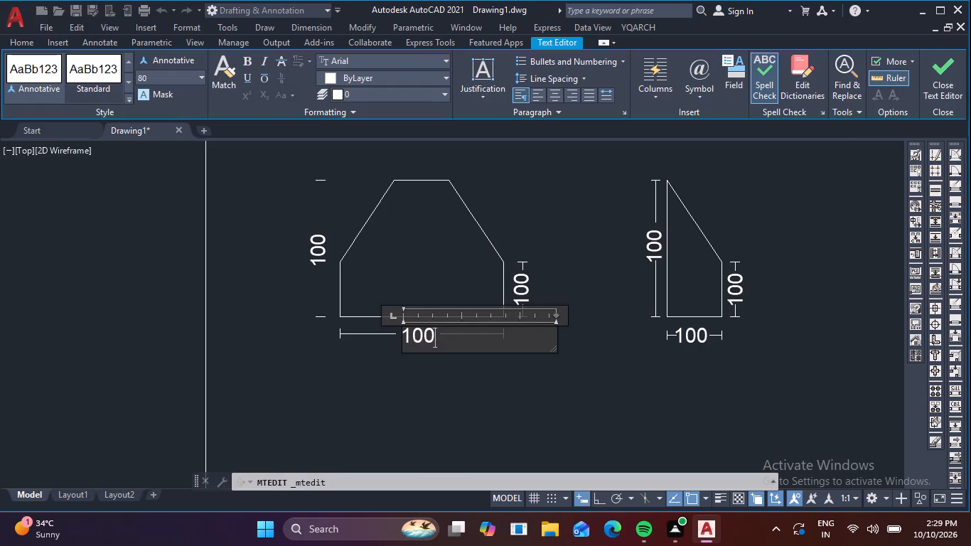
key(BackSpace)
key(BackSpace)
key(BackSpace)
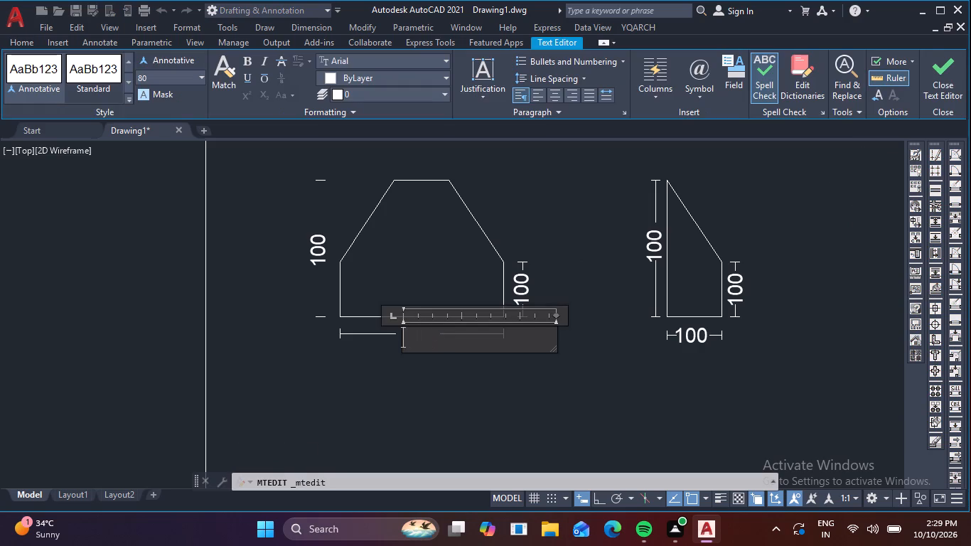
text(300)
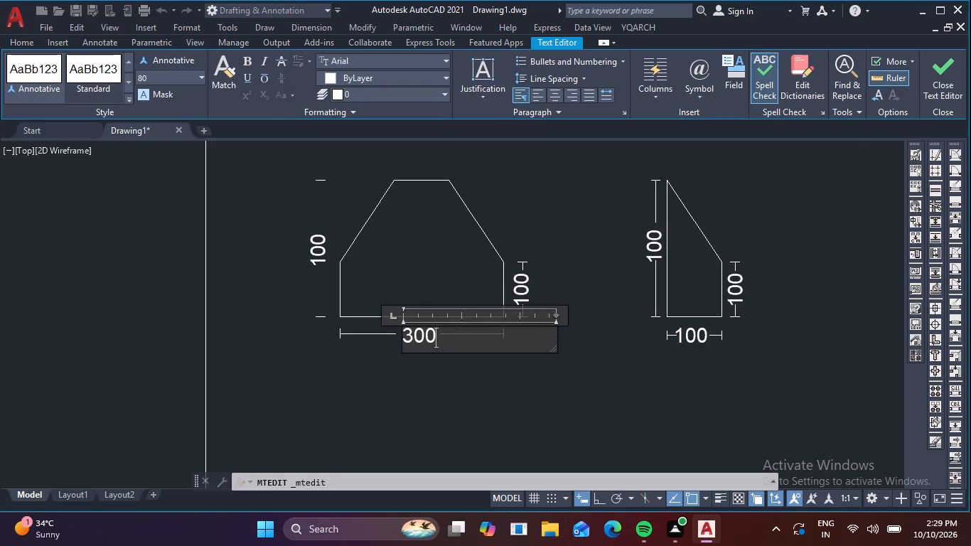
click(461, 266)
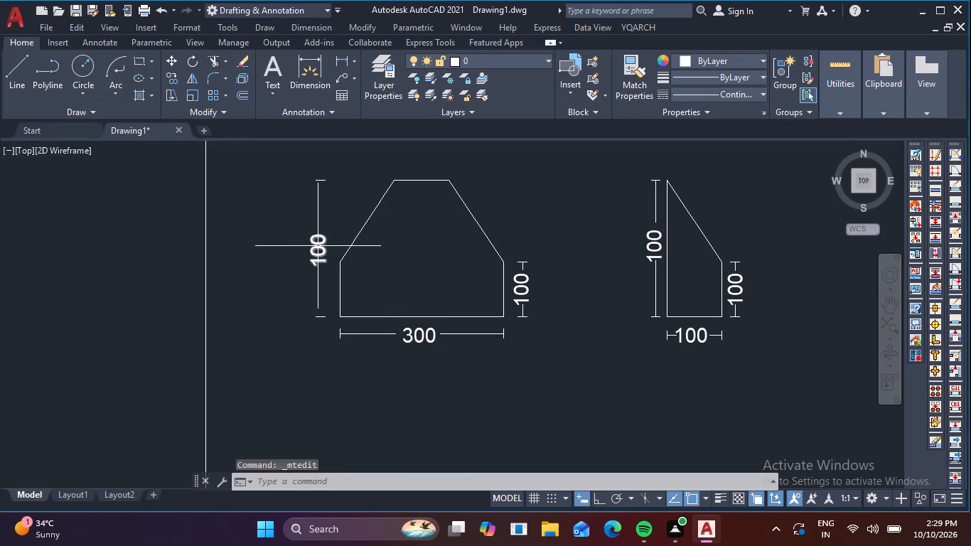
Change the vertical label between the full gusset's left-hand ticks to 250.
double_click(318, 246)
click(349, 274)
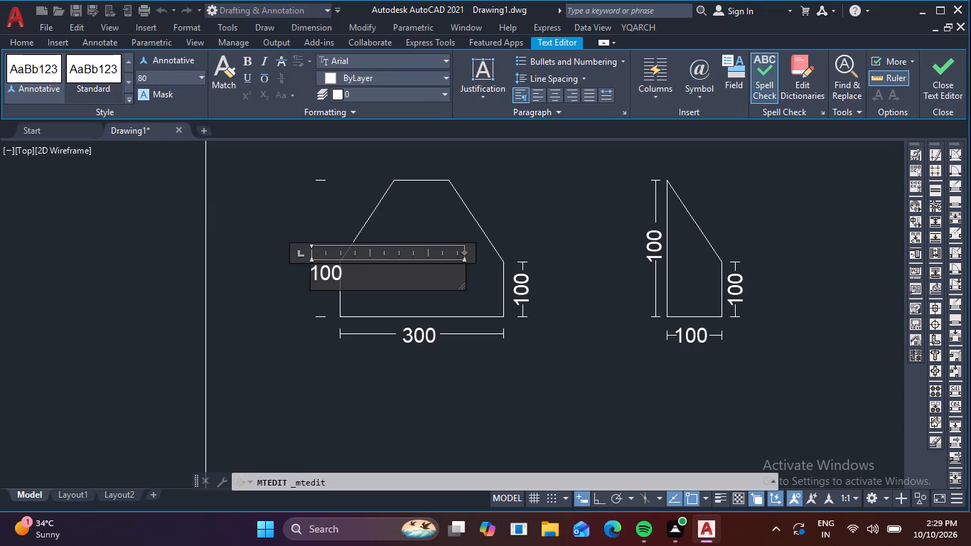
key(BackSpace)
key(BackSpace)
key(BackSpace)
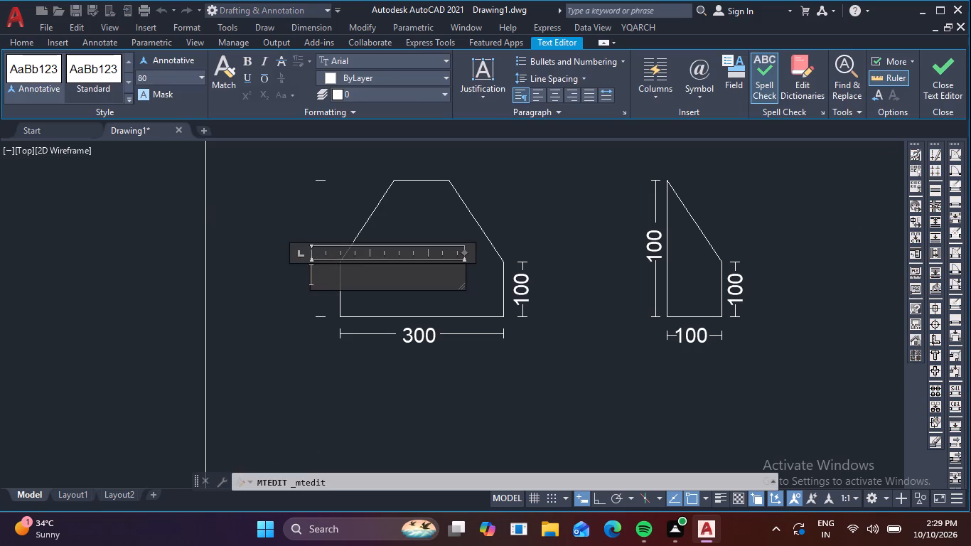
text(250)
click(252, 278)
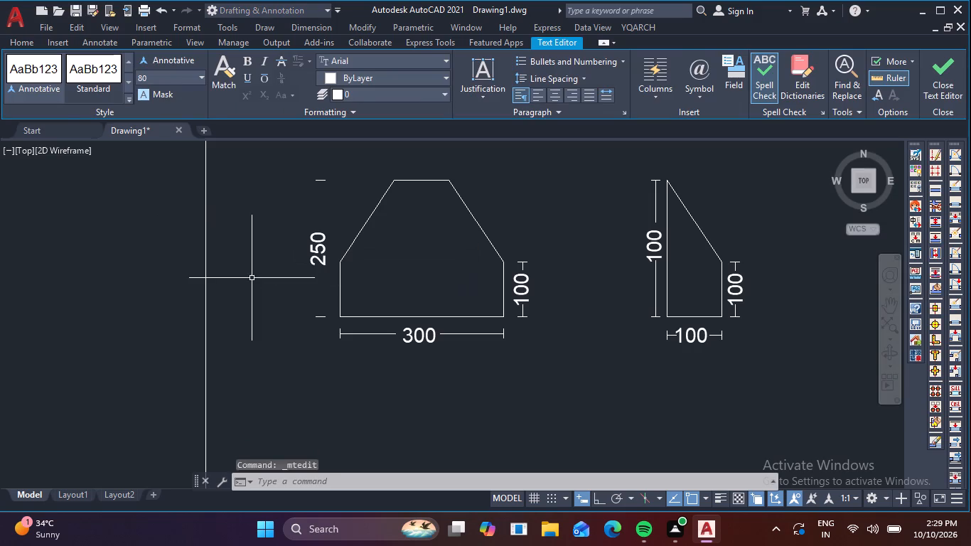
Draw vertical dimension lines from the midpoints of the full gusset's left-hand ticks toward the 250 label, about 285 long below and 255 above.
key(l)
key(space)
scroll(321, 318, up, 2)
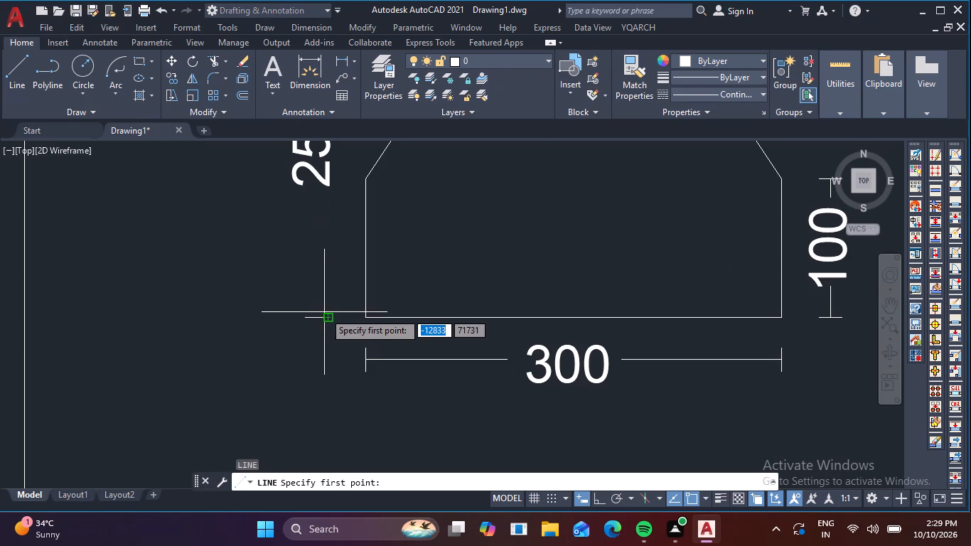
click(313, 319)
middle_drag(318, 234, 304, 290)
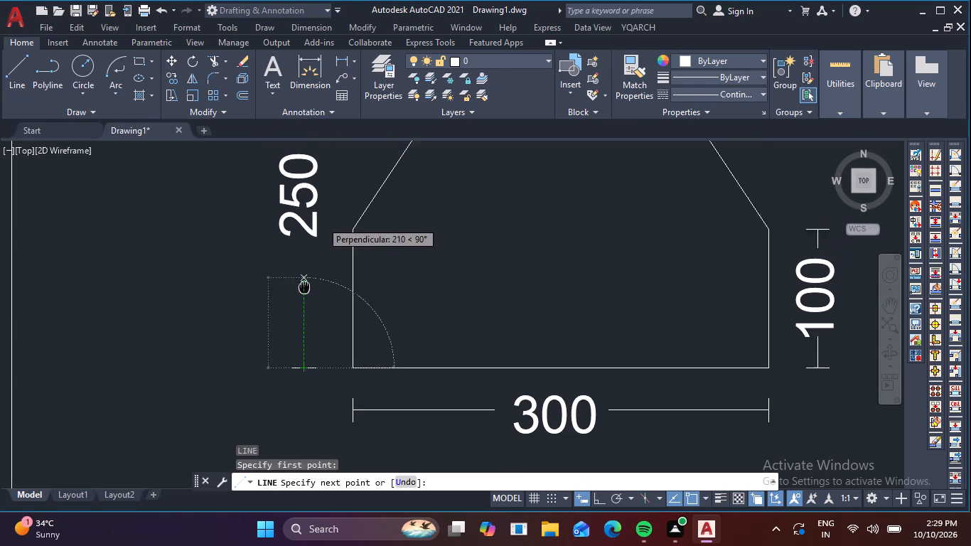
middle_drag(304, 290, 299, 319)
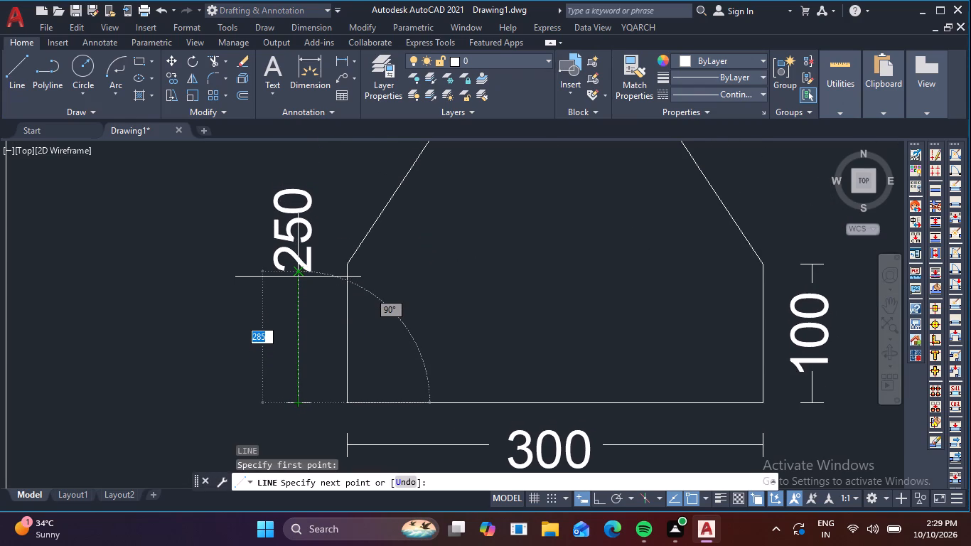
click(297, 268)
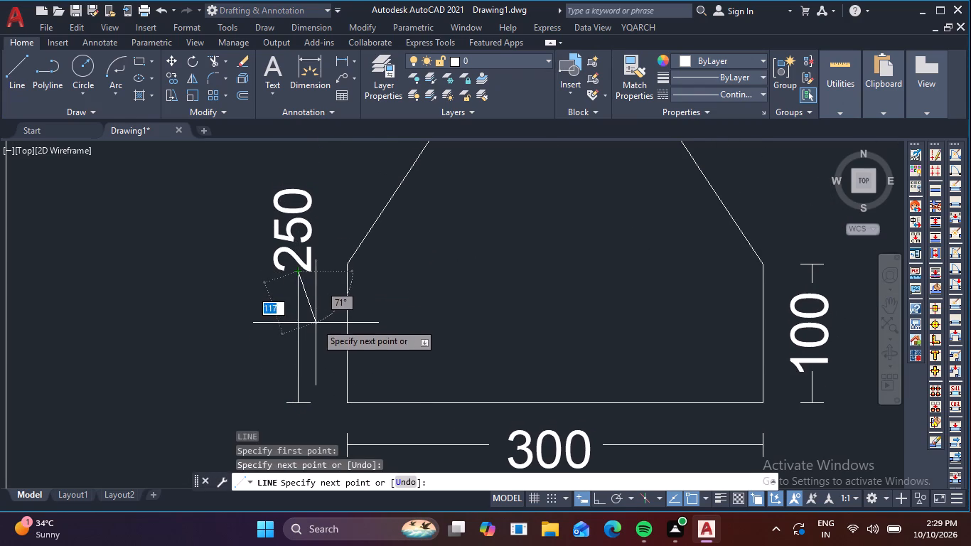
key(Escape)
middle_drag(346, 287, 340, 391)
scroll(340, 378, down, 1)
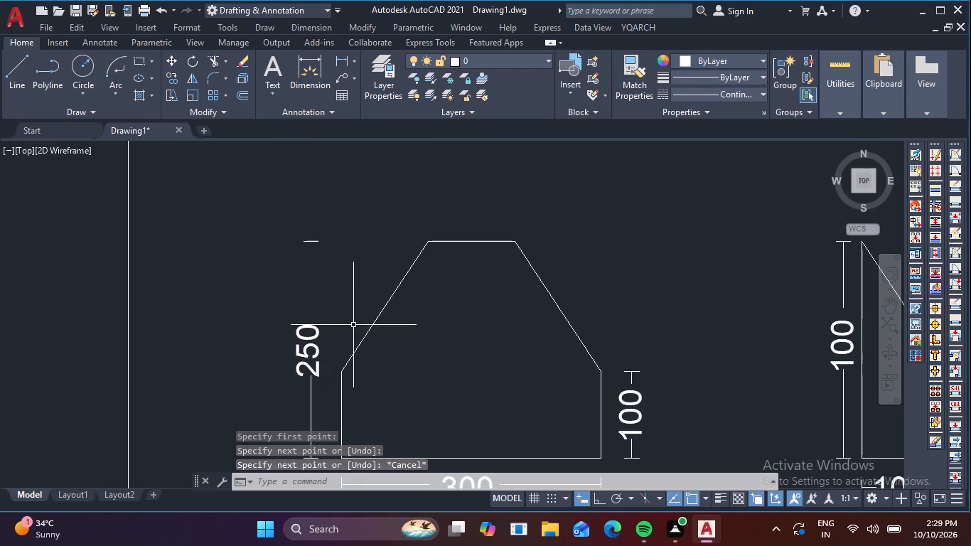
key(space)
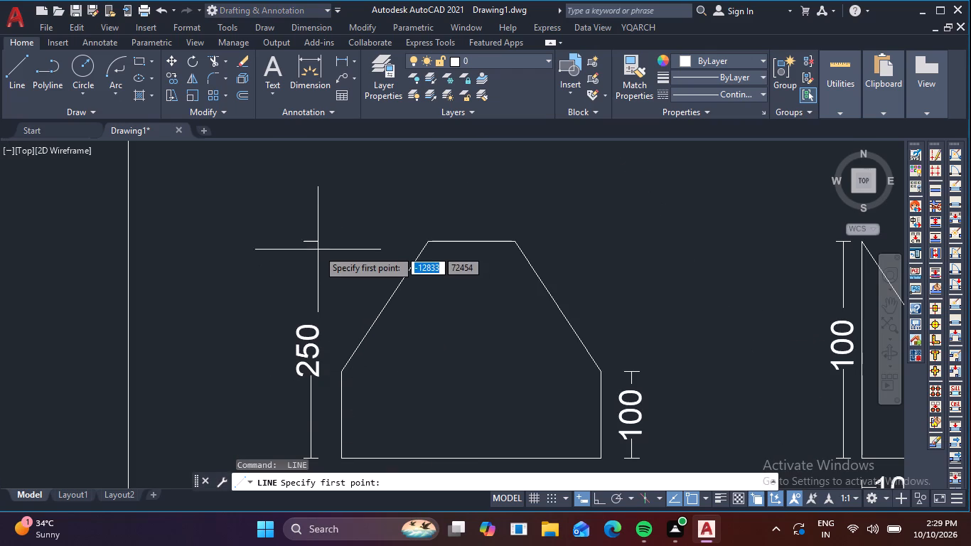
click(313, 240)
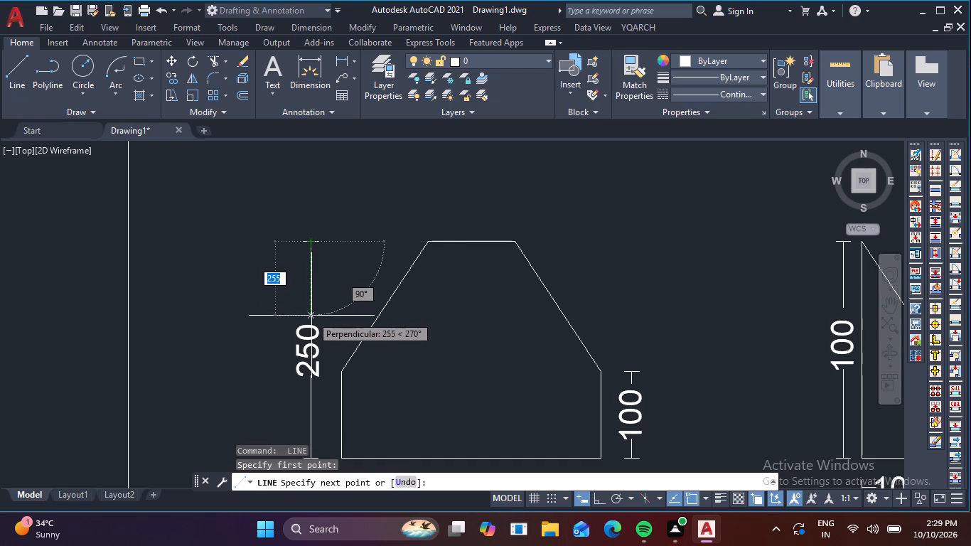
click(310, 313)
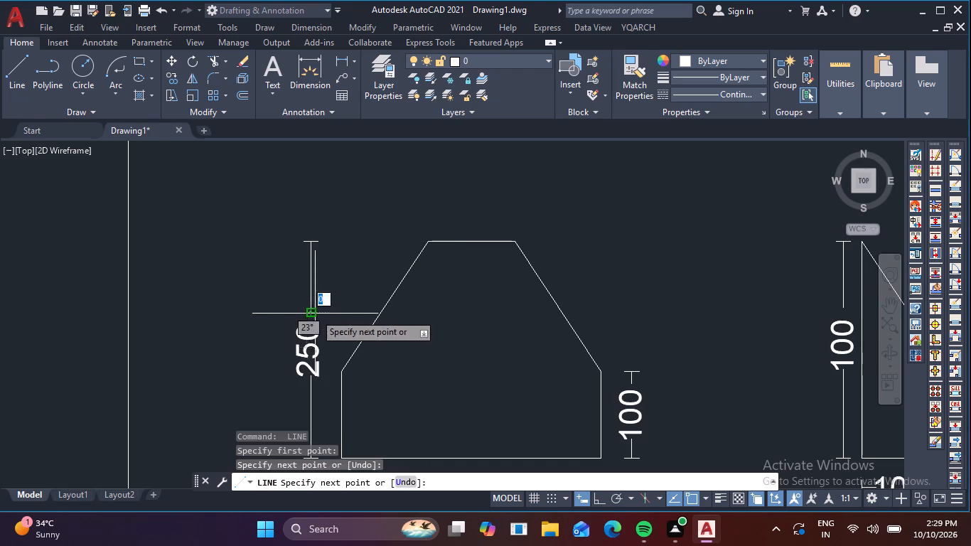
key(Escape)
With Ortho on, draw a 50-long vertical tick above the full gusset, aligned with its right edge, and a horizontal line leftward across the plate's width.
scroll(346, 301, down, 2)
middle_drag(357, 299, 384, 247)
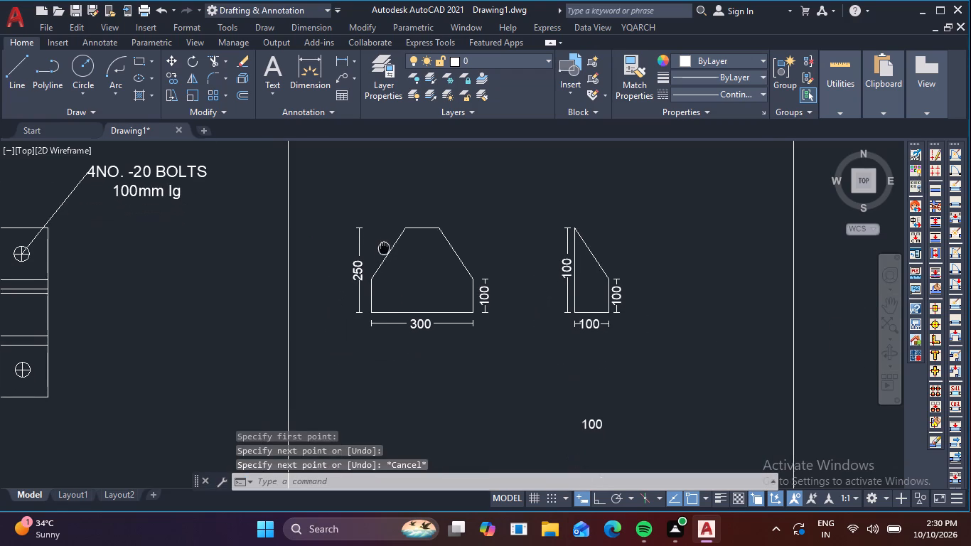
middle_drag(384, 247, 385, 247)
middle_click(385, 245)
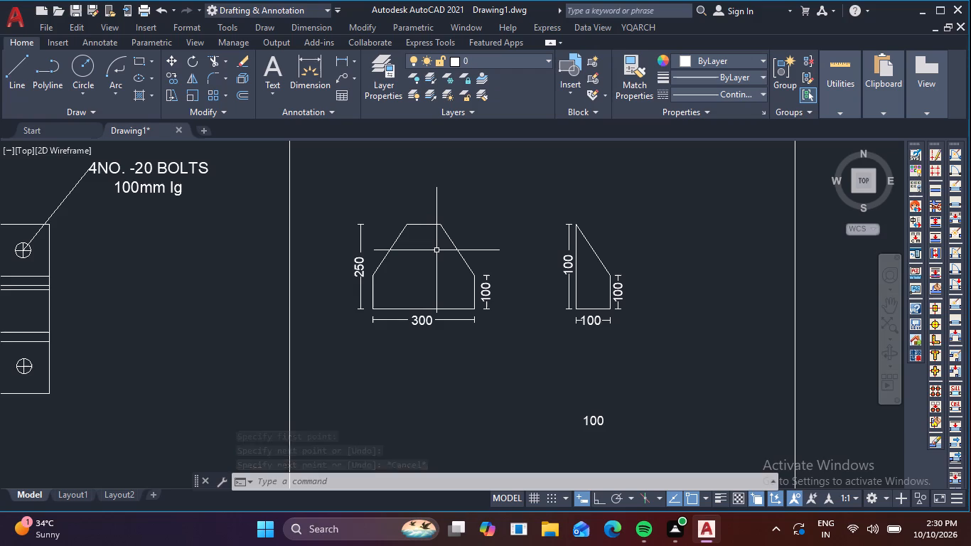
scroll(445, 248, up, 1)
middle_drag(446, 248, 455, 326)
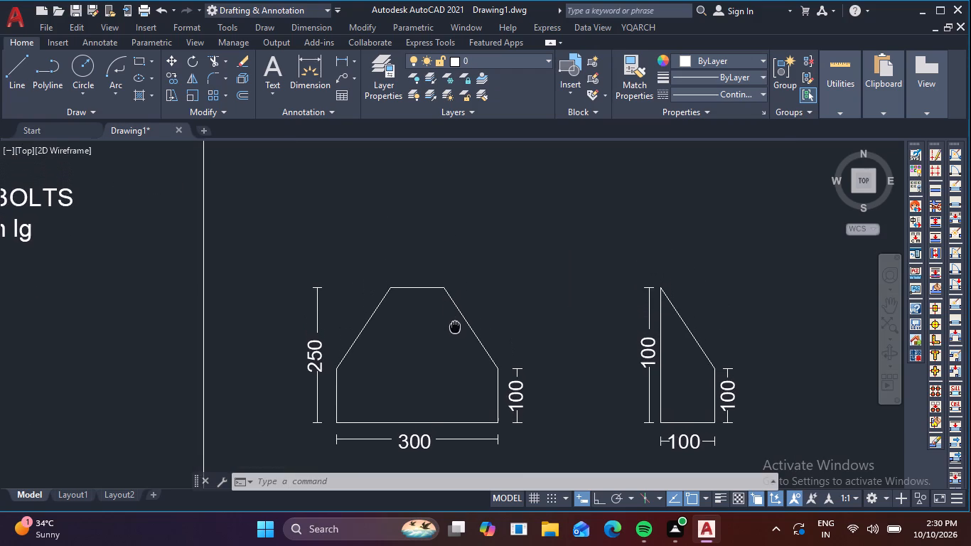
middle_drag(455, 326, 454, 329)
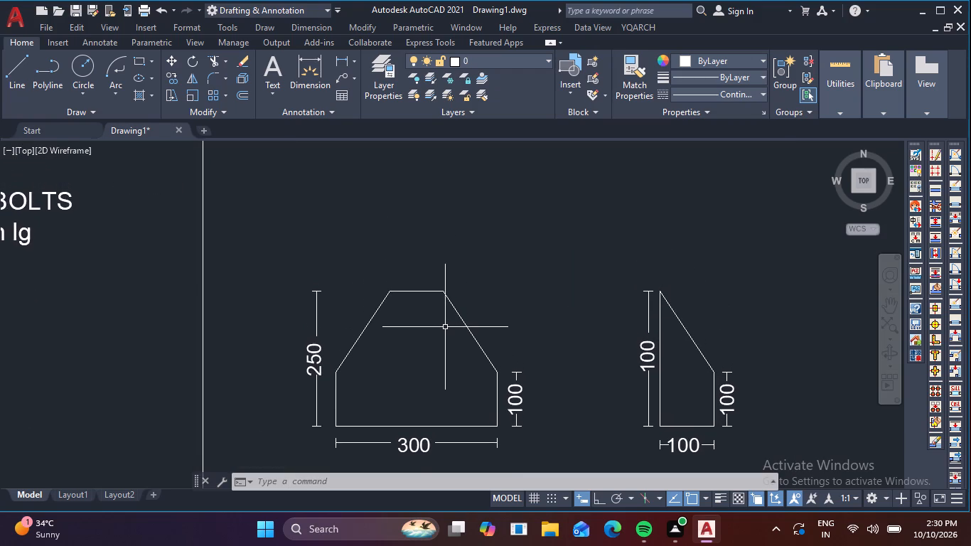
key(Escape)
key(Escape)
text(l)
key(space)
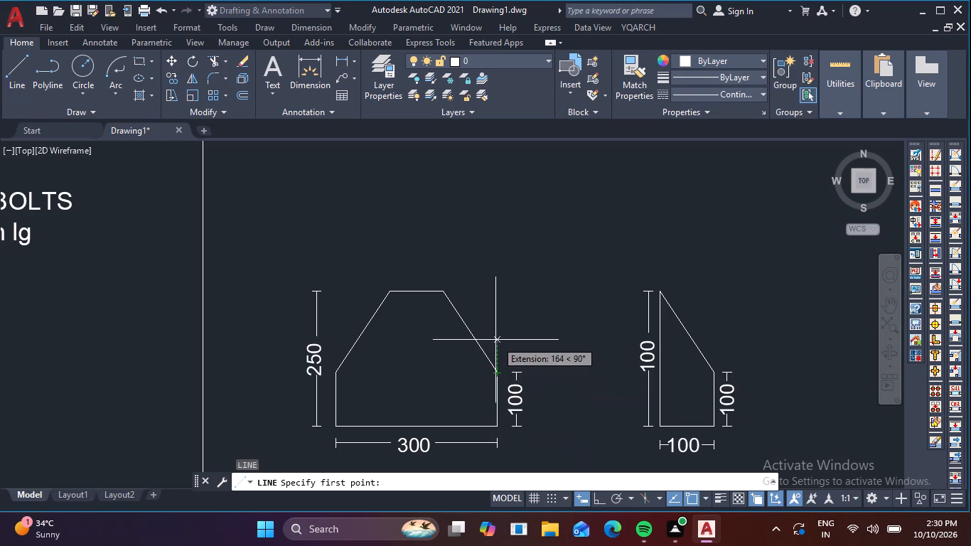
click(497, 280)
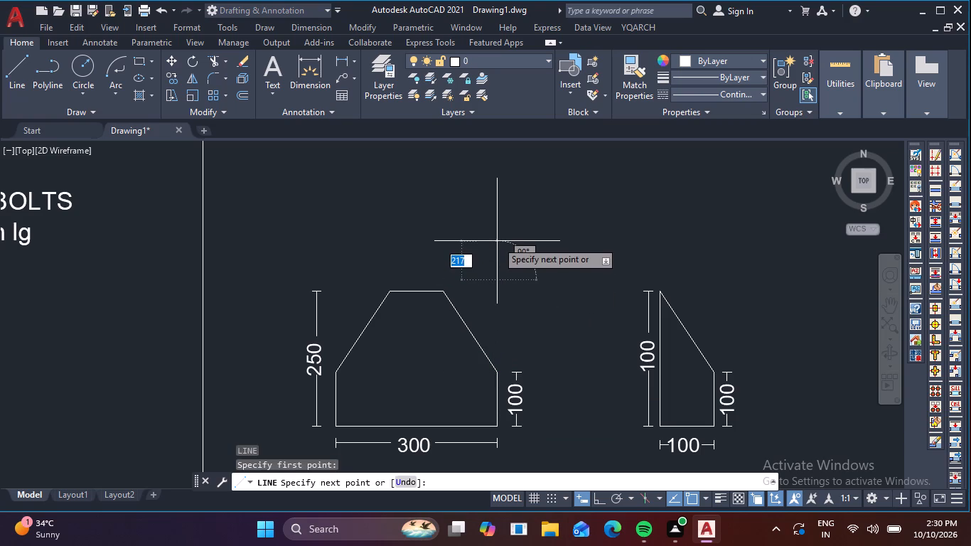
key(5)
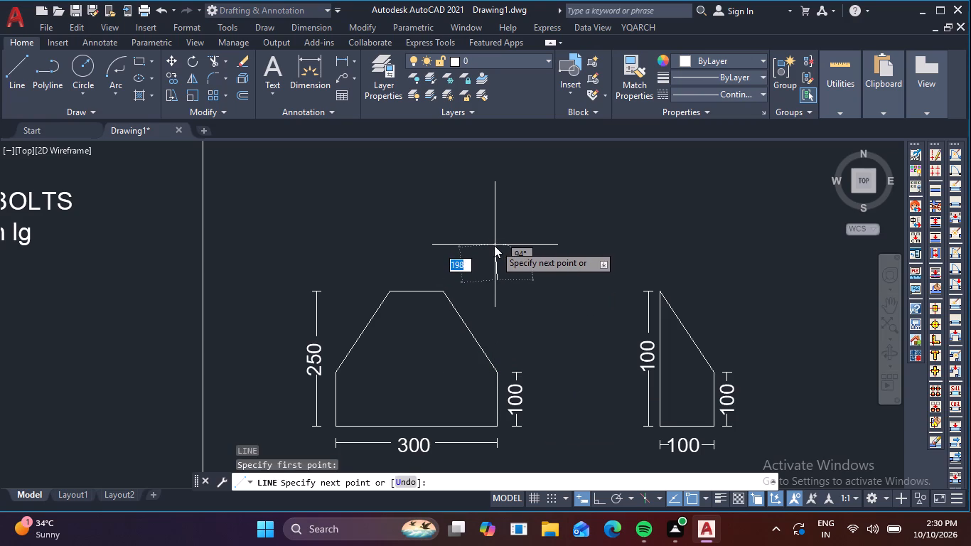
key(0)
key(Escape)
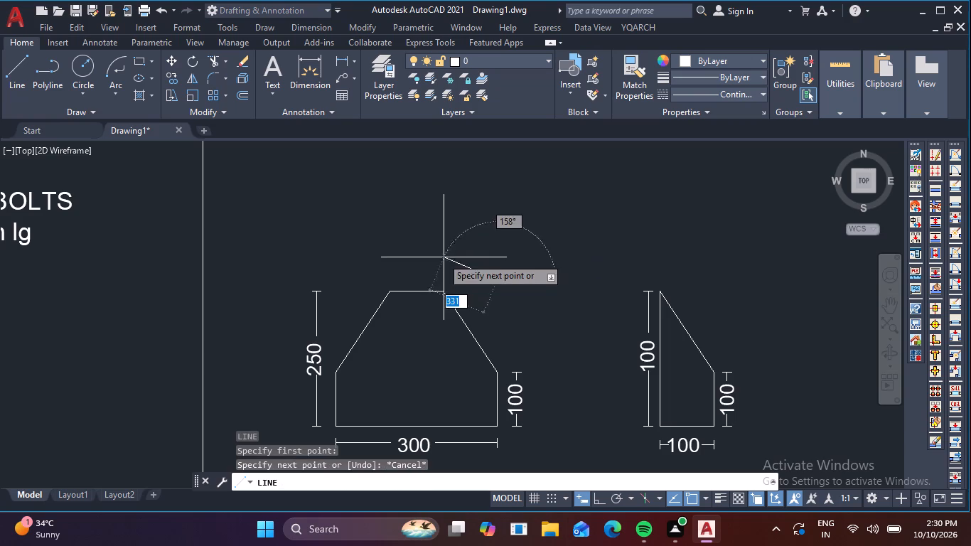
key(F8)
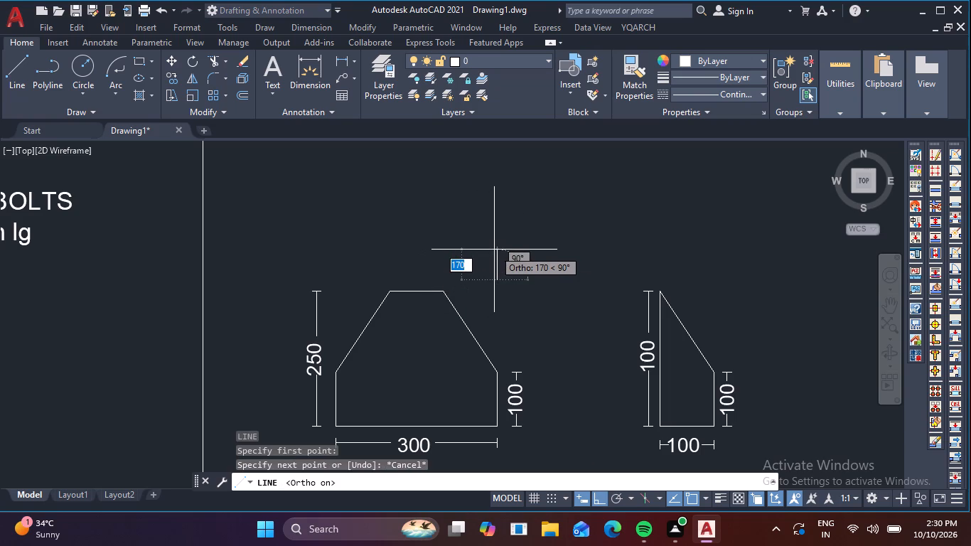
key(5)
key(0)
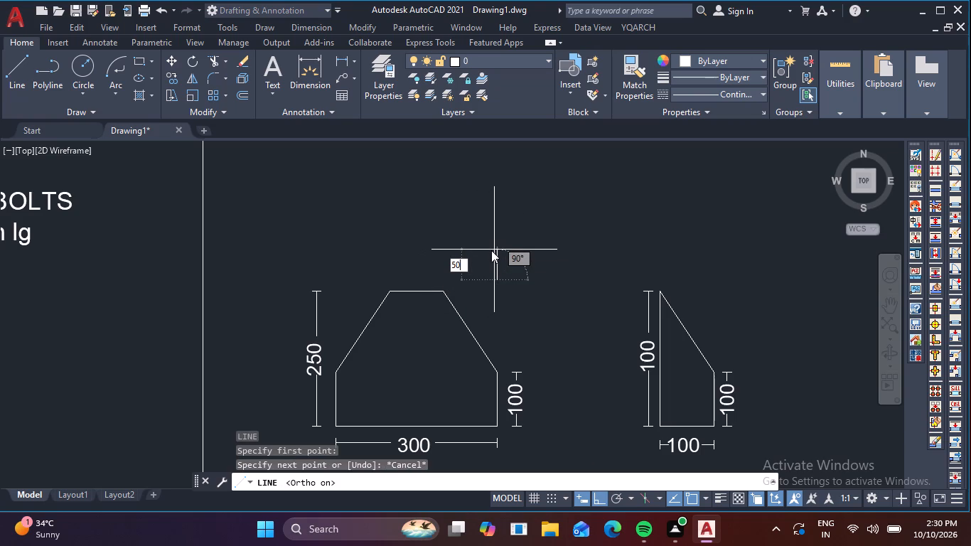
key(space)
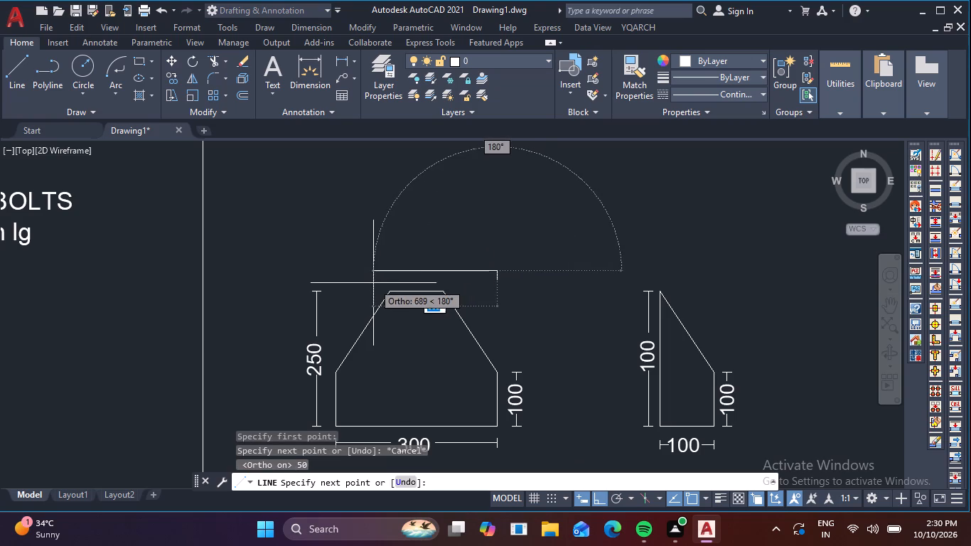
click(340, 274)
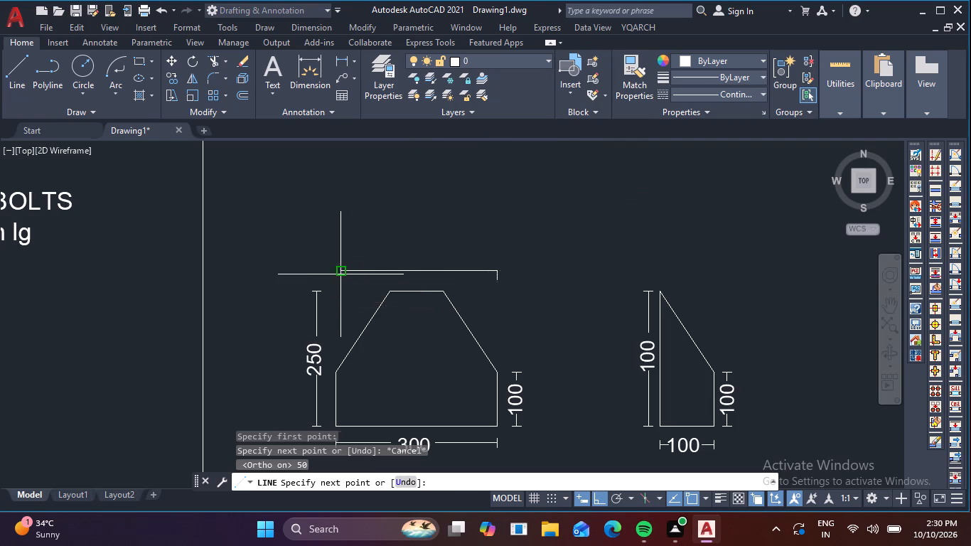
key(Escape)
Copy the tick above the full gusset's right edge along the horizontal line to align with the top edge's right corner.
scroll(506, 275, up, 2)
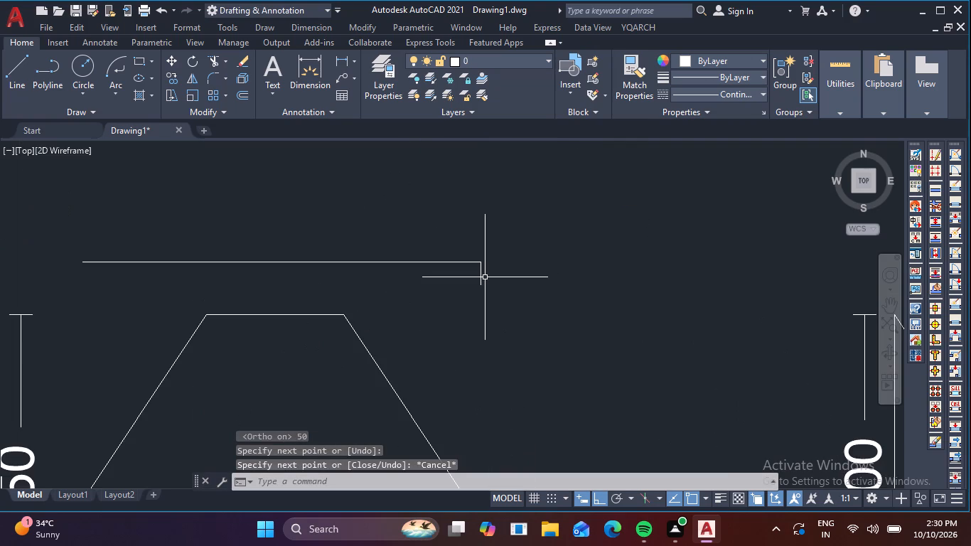
click(481, 279)
text(co)
key(space)
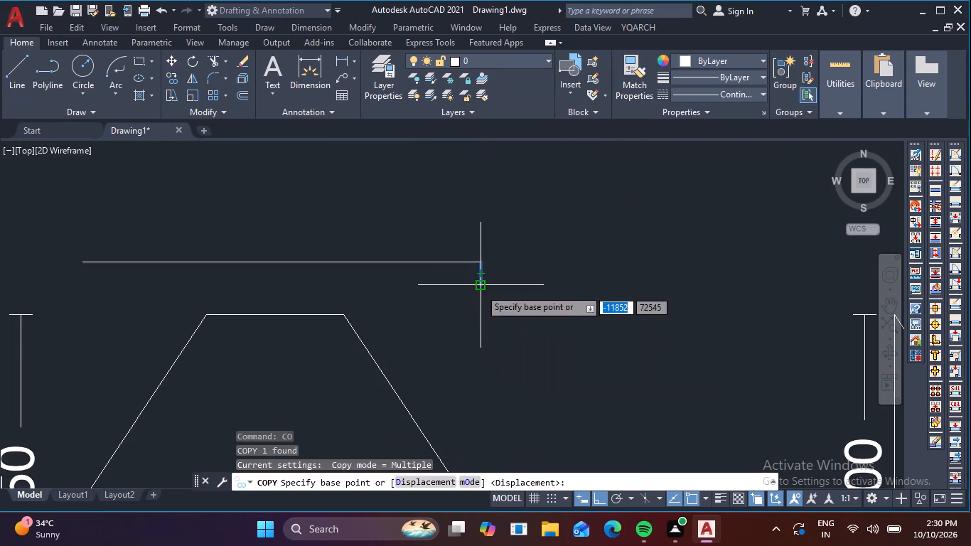
click(480, 265)
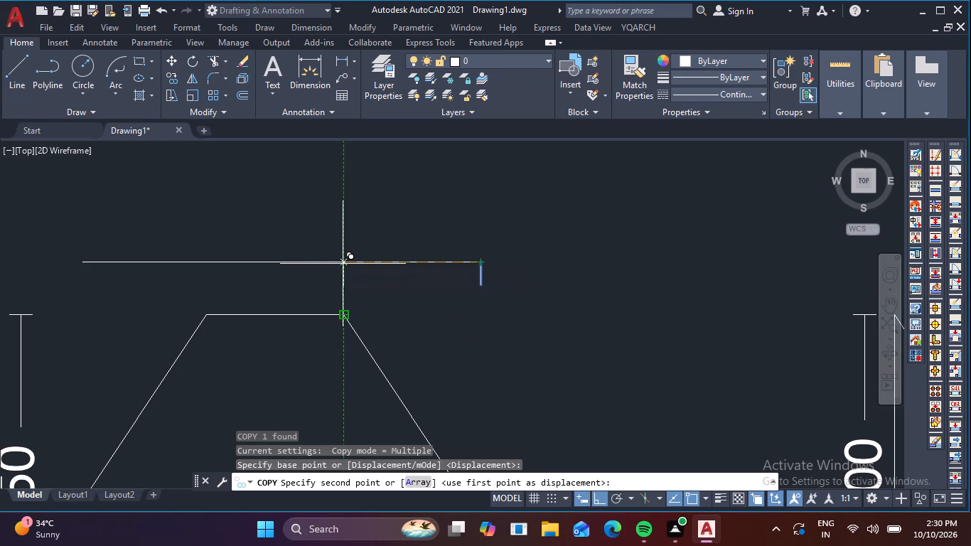
click(342, 270)
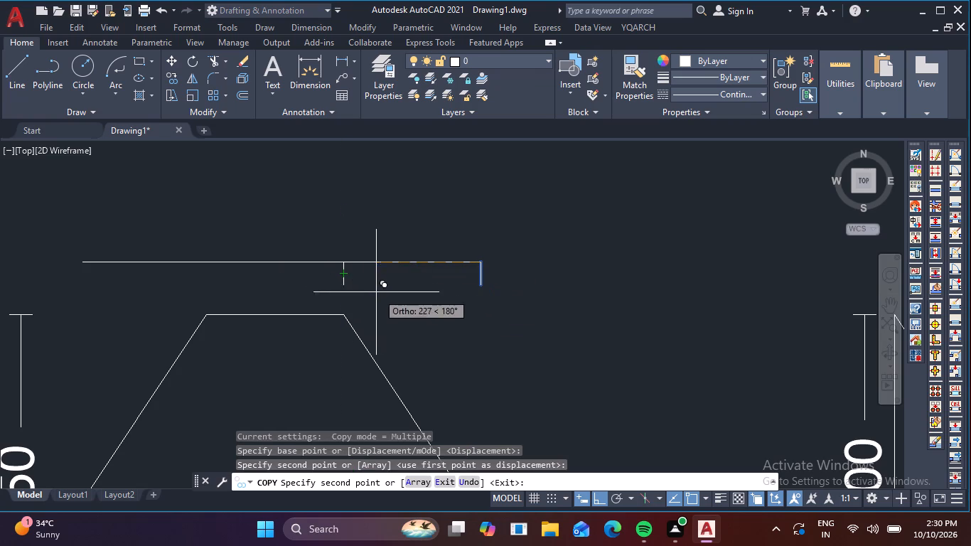
key(Escape)
Copy the tick above the top edge's right corner along the line to align with the top edge's left corner.
drag(351, 295, 341, 283)
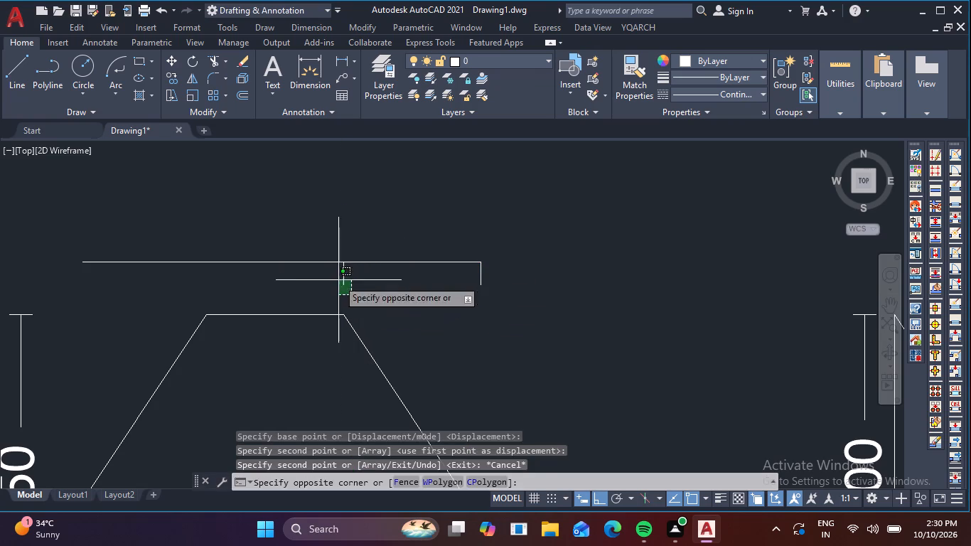
click(331, 276)
text(co)
key(space)
click(342, 262)
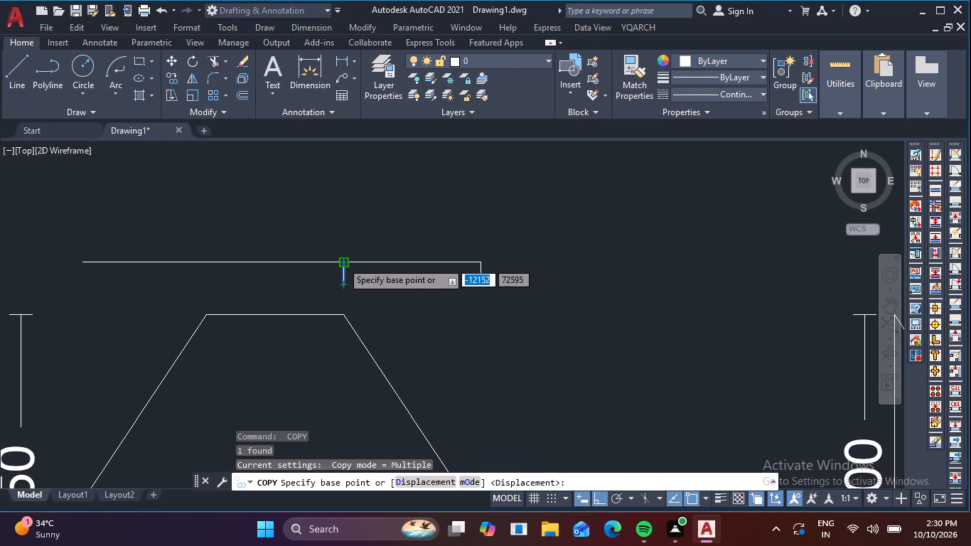
click(206, 272)
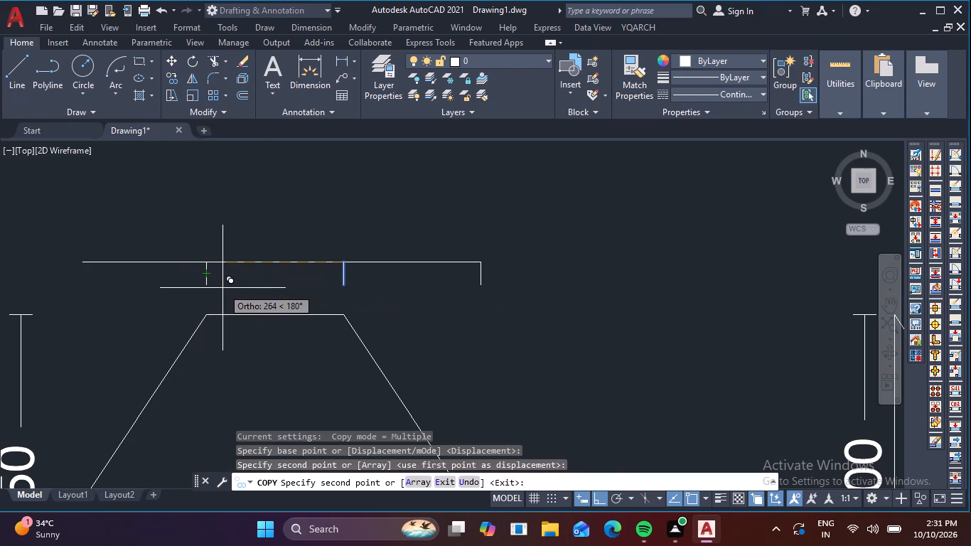
click(223, 288)
click(213, 286)
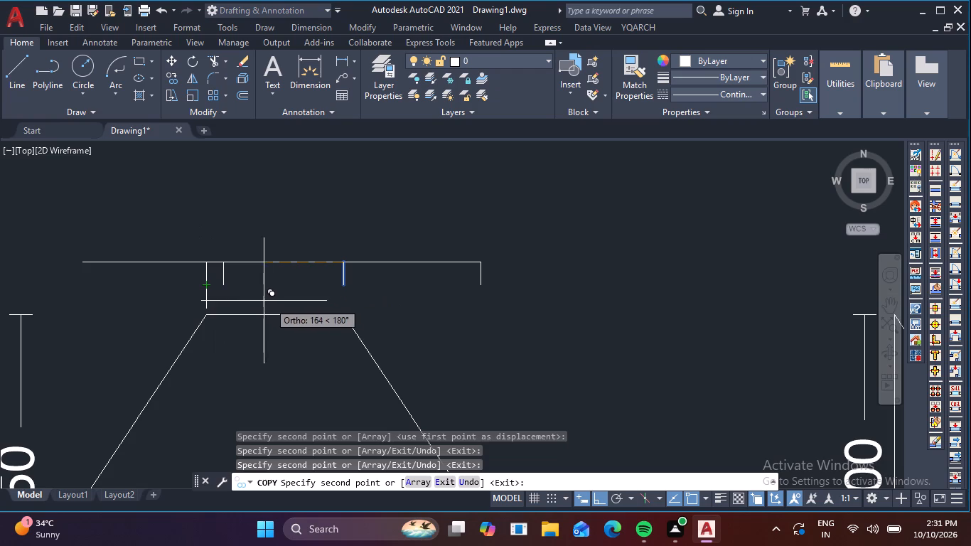
key(Escape)
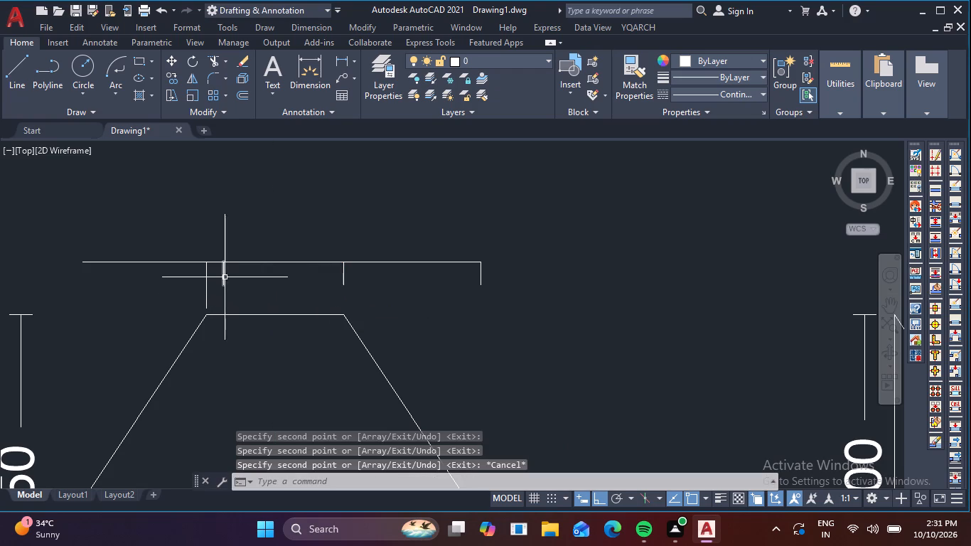
Erase the two stray tick copies beside and below the tick over the top edge's left corner.
click(224, 277)
click(203, 311)
click(211, 301)
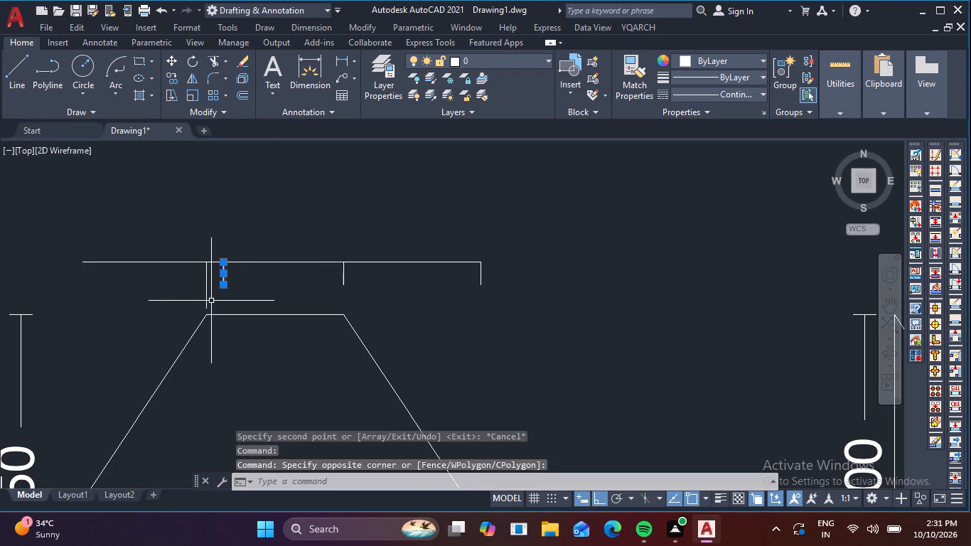
click(205, 296)
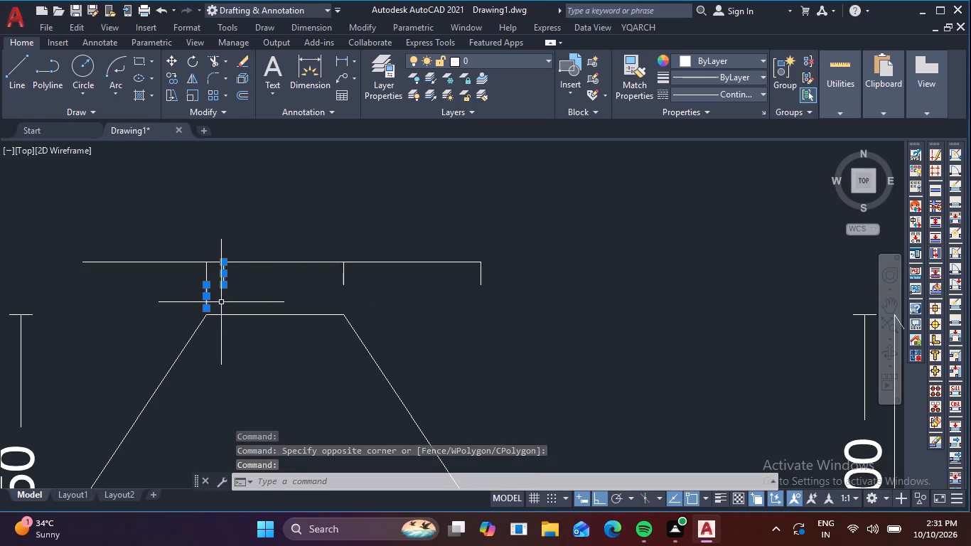
key(Delete)
Copy the tick above the top edge's left corner along the line to align with the full gusset's left edge.
click(219, 286)
click(196, 284)
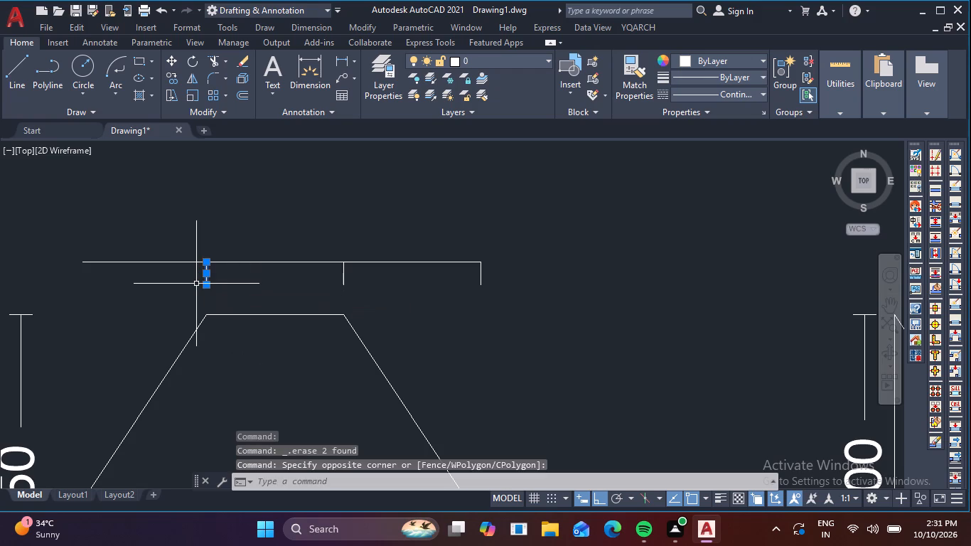
text(co)
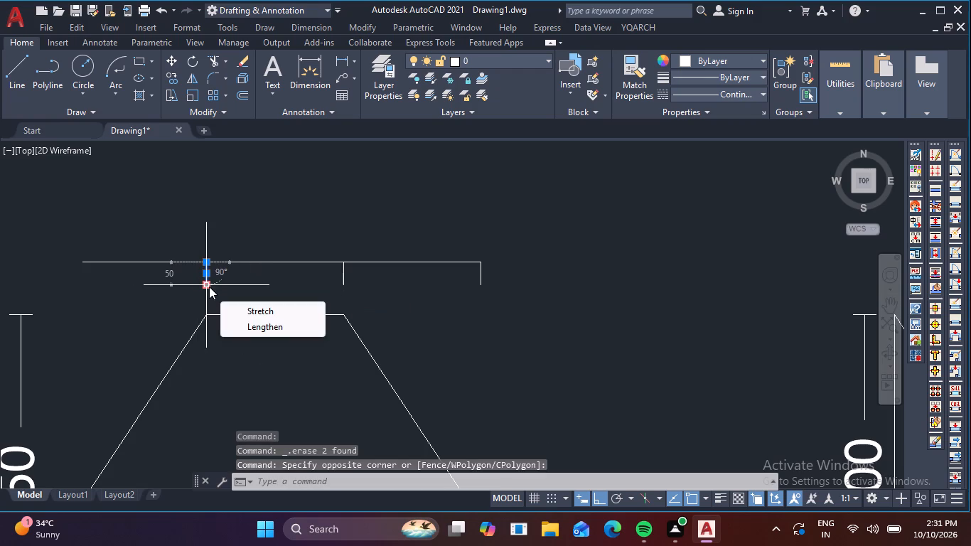
key(space)
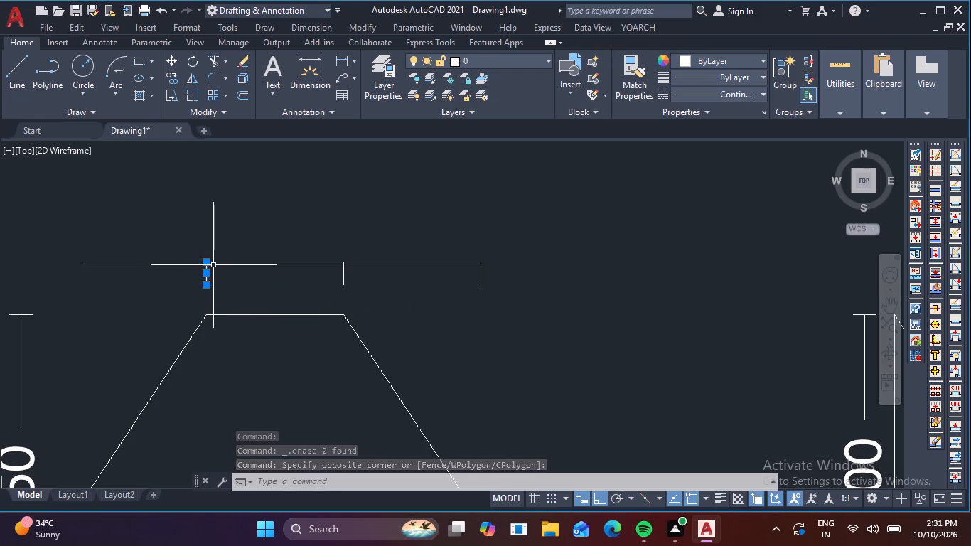
text(co)
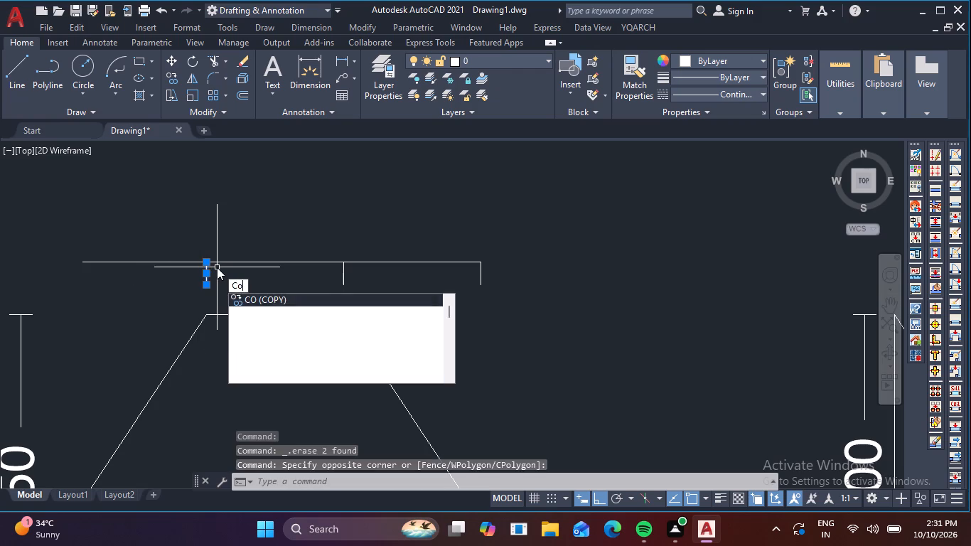
key(space)
click(205, 263)
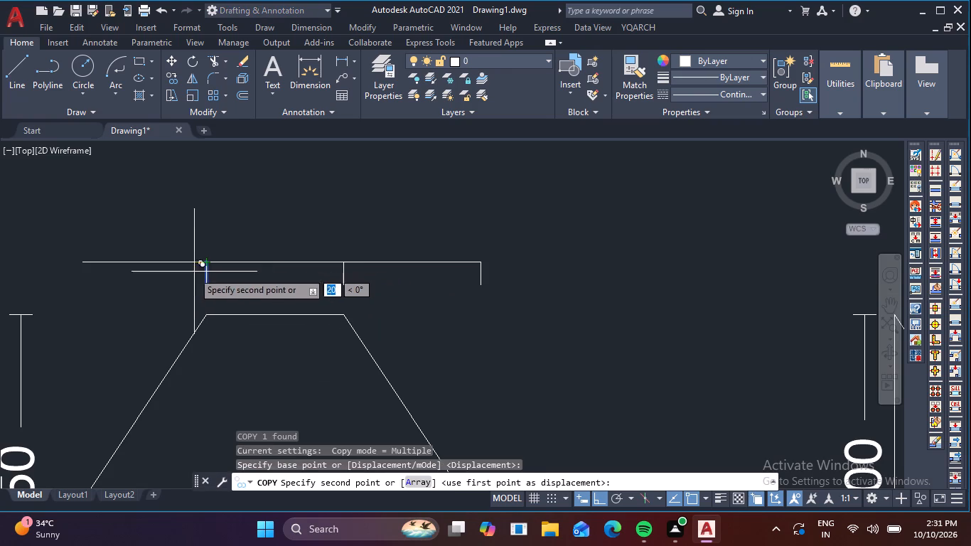
middle_drag(172, 287, 364, 238)
scroll(299, 301, down, 3)
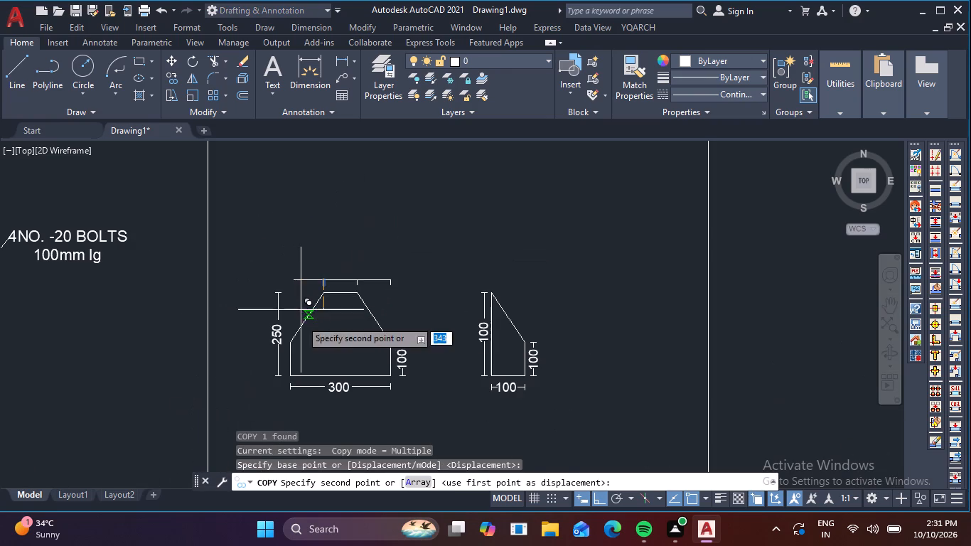
click(288, 287)
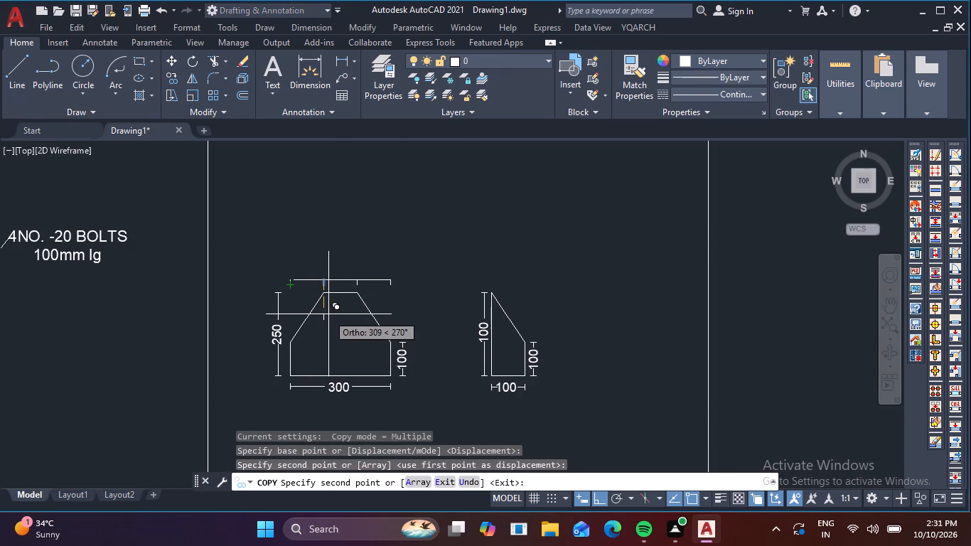
key(Escape)
Delete the horizontal guide line running across the four ticks above the full gusset.
click(308, 277)
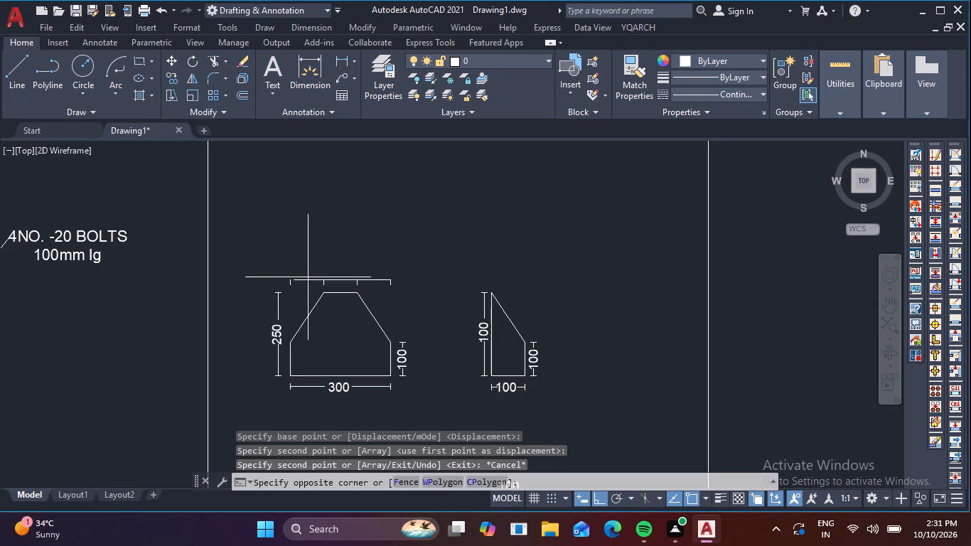
click(310, 283)
click(311, 279)
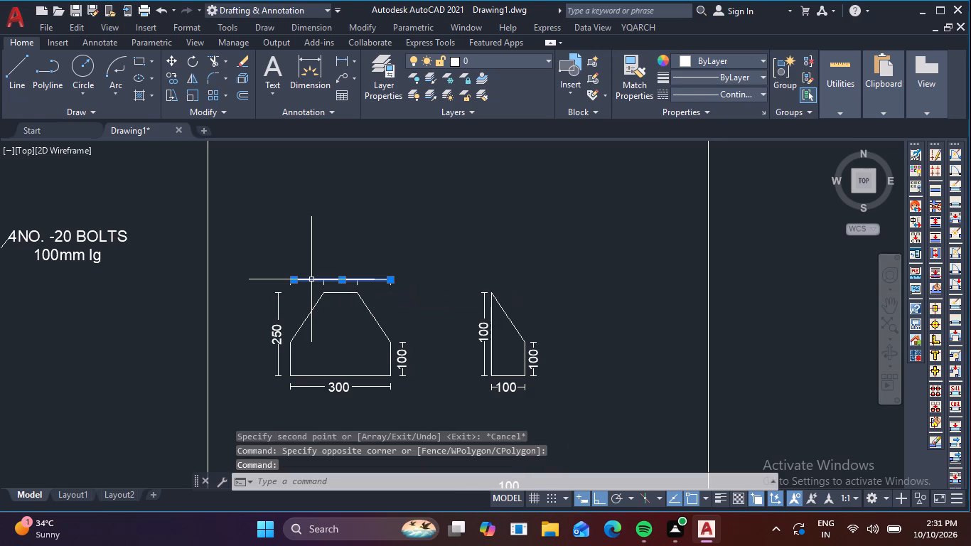
key(Delete)
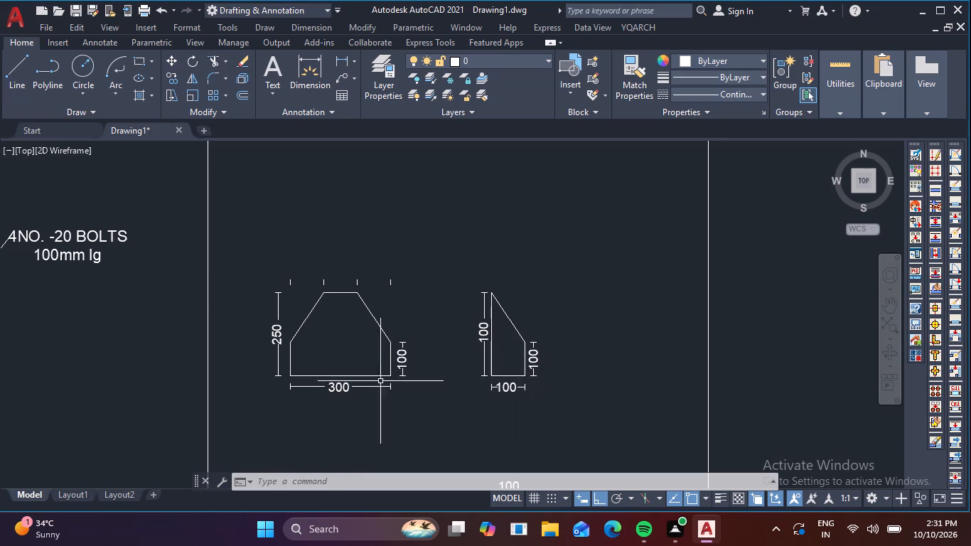
With Ortho off, copy the half gusset's base 100 label into each of the three gaps between the ticks above the full gusset.
click(502, 387)
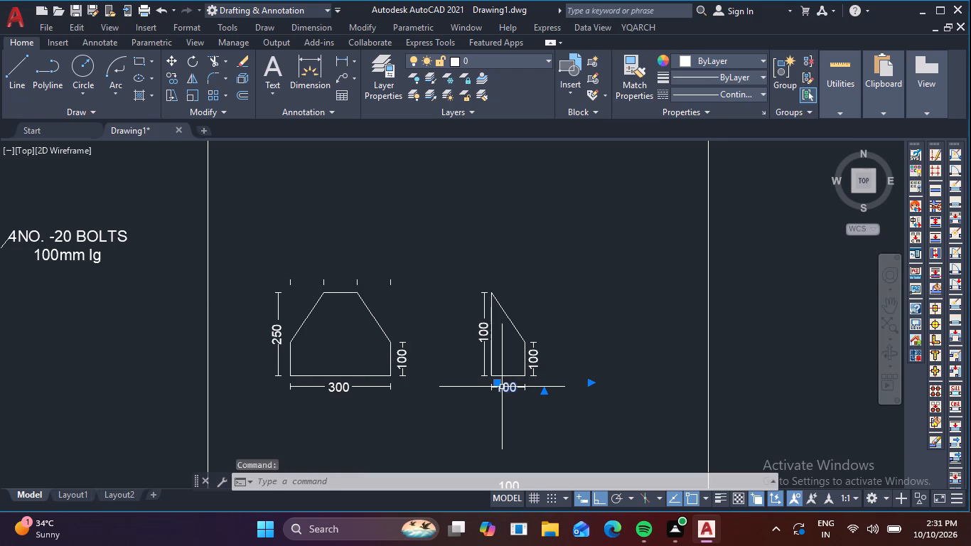
text(co)
key(space)
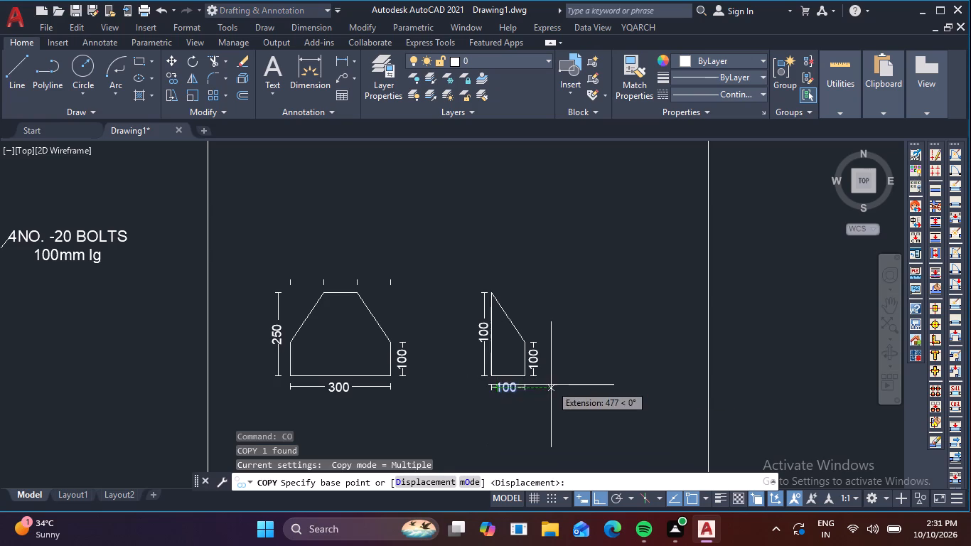
scroll(490, 398, up, 2)
click(524, 370)
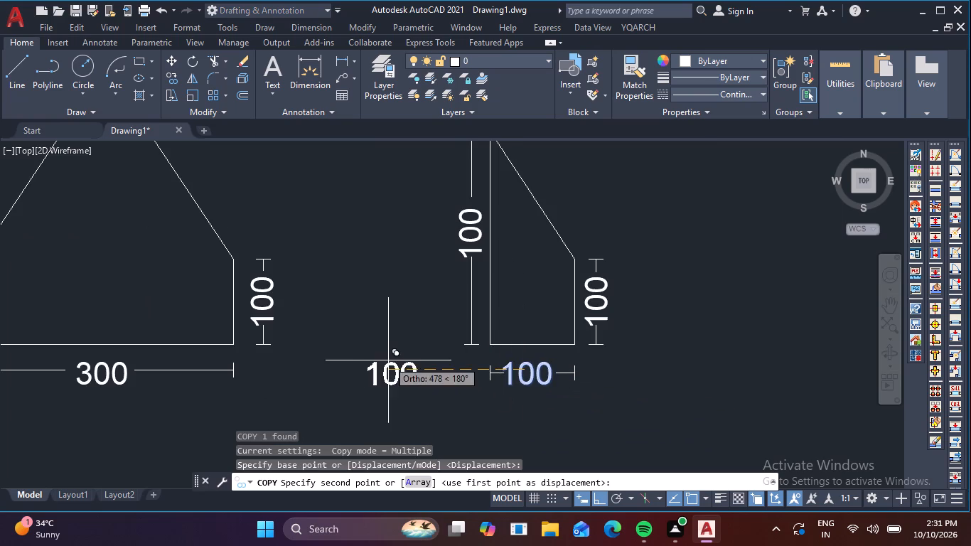
key(F8)
middle_drag(400, 363, 485, 456)
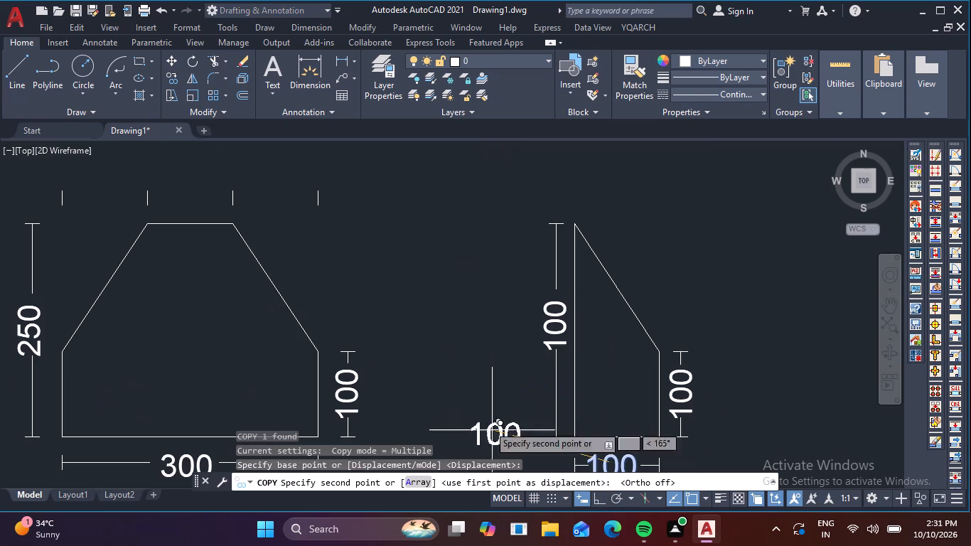
scroll(265, 190, up, 1)
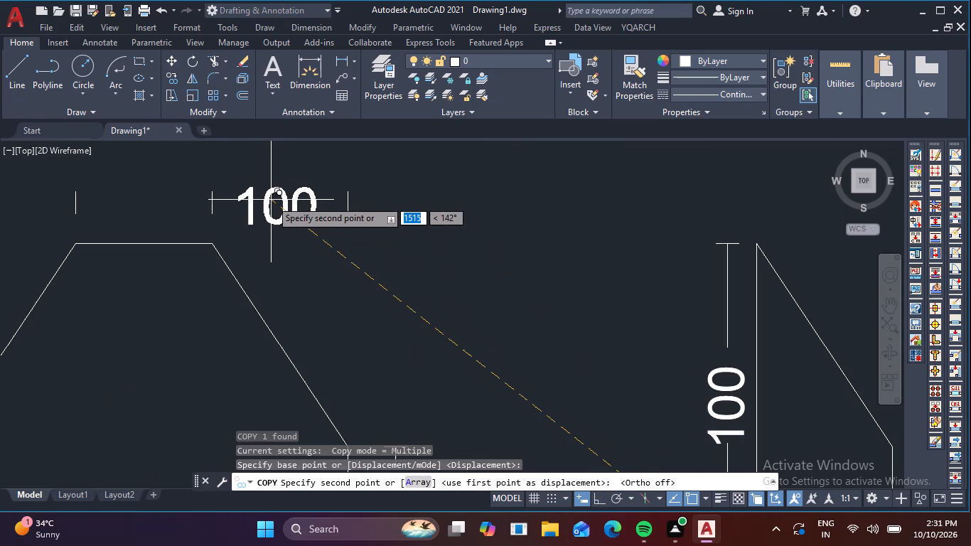
click(276, 196)
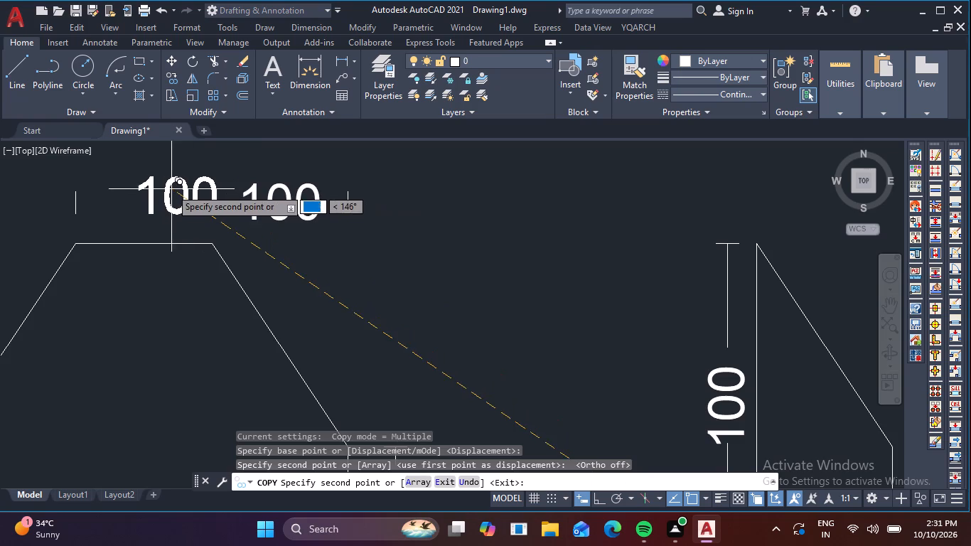
middle_drag(146, 191, 357, 264)
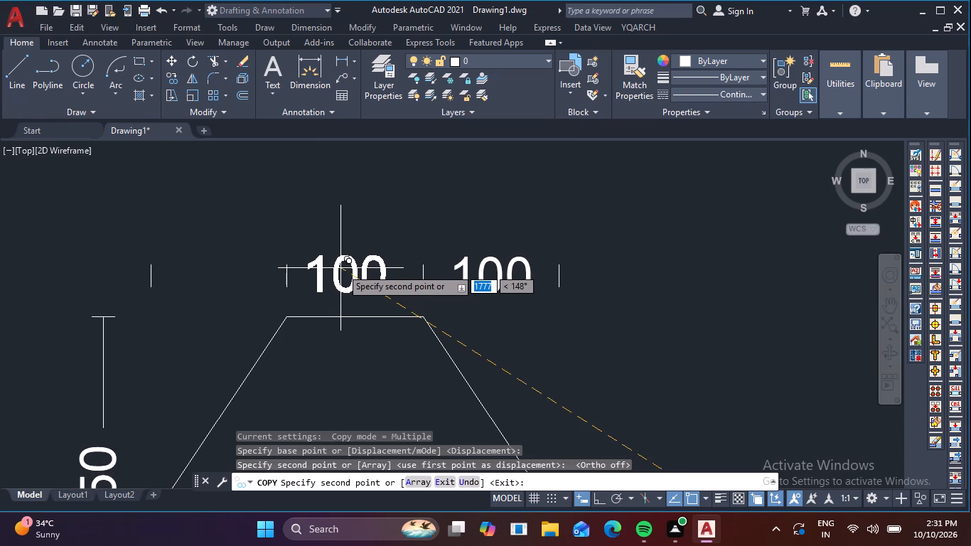
click(343, 268)
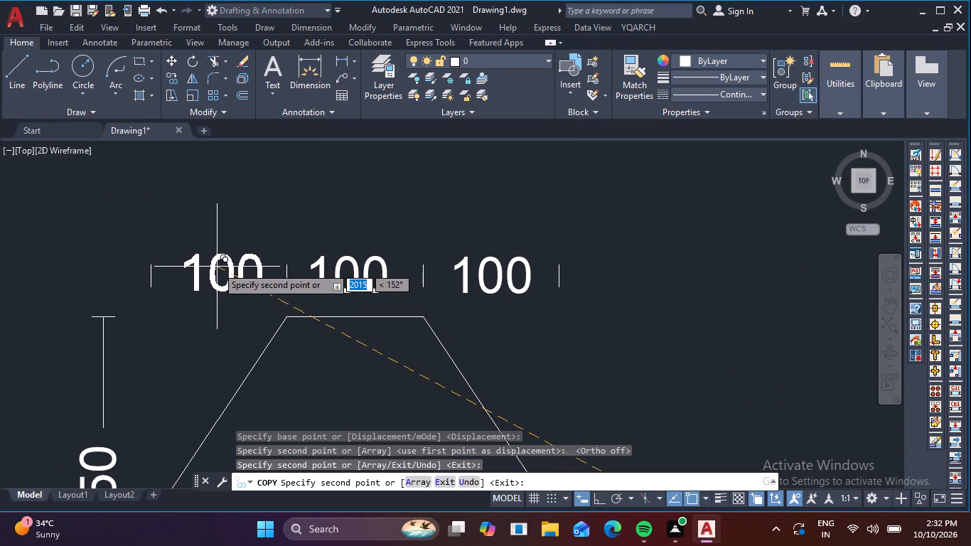
click(217, 267)
key(Escape)
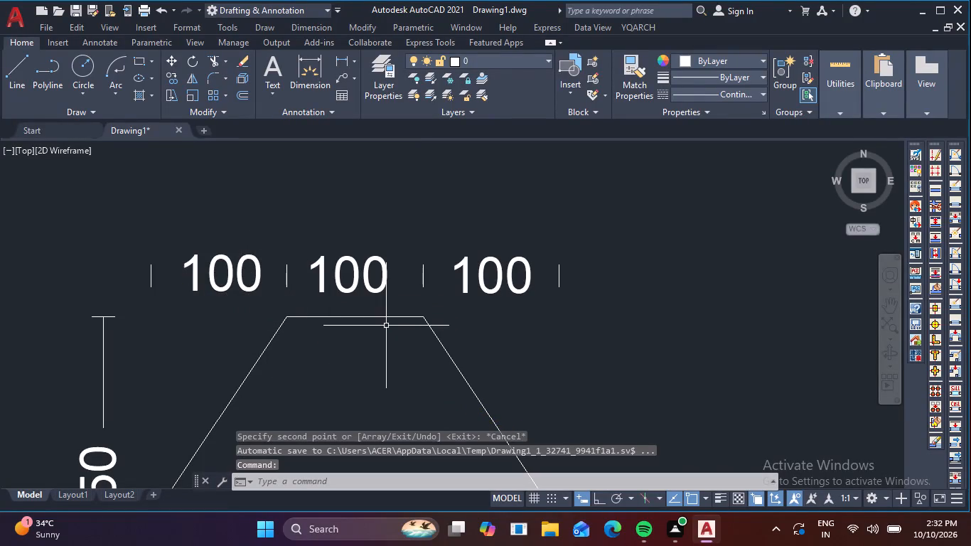
Draw short dimension lines inward from the full gusset's right-edge tick and about 71 and 49 long on either side of the top edge's right-corner tick.
key(l)
key(space)
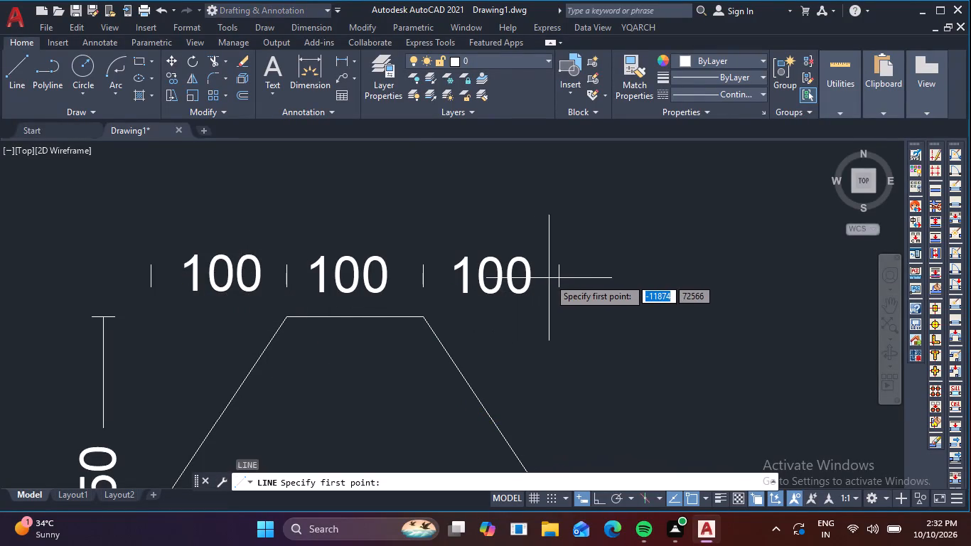
click(560, 277)
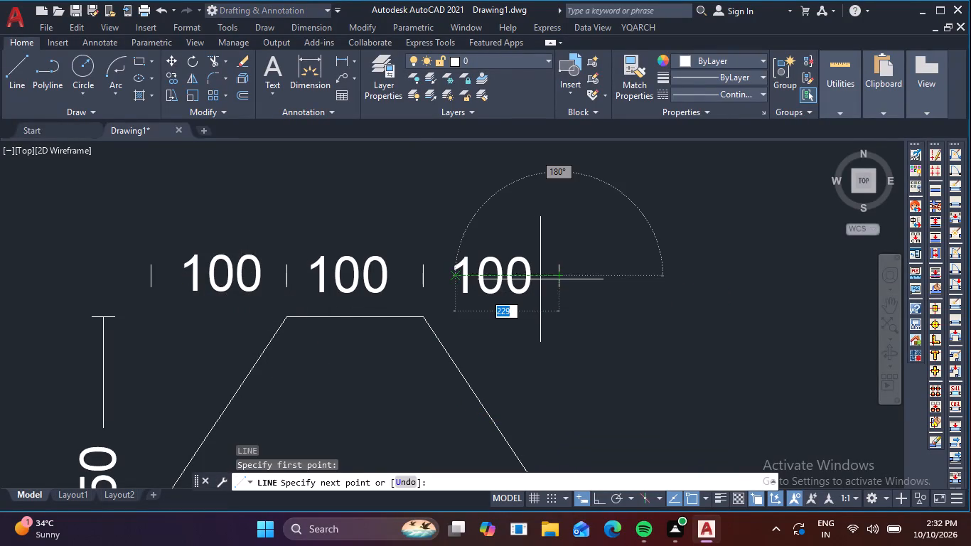
click(544, 276)
key(space)
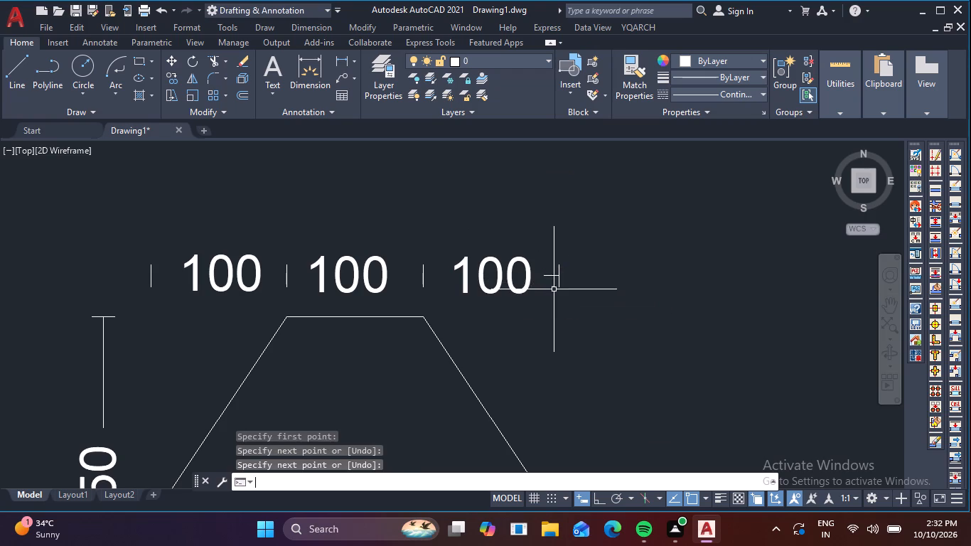
key(space)
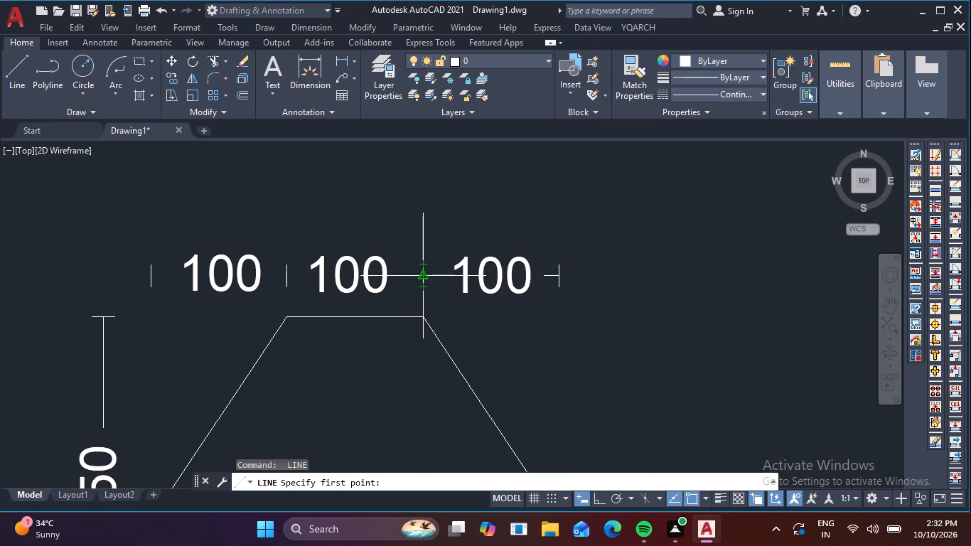
click(422, 275)
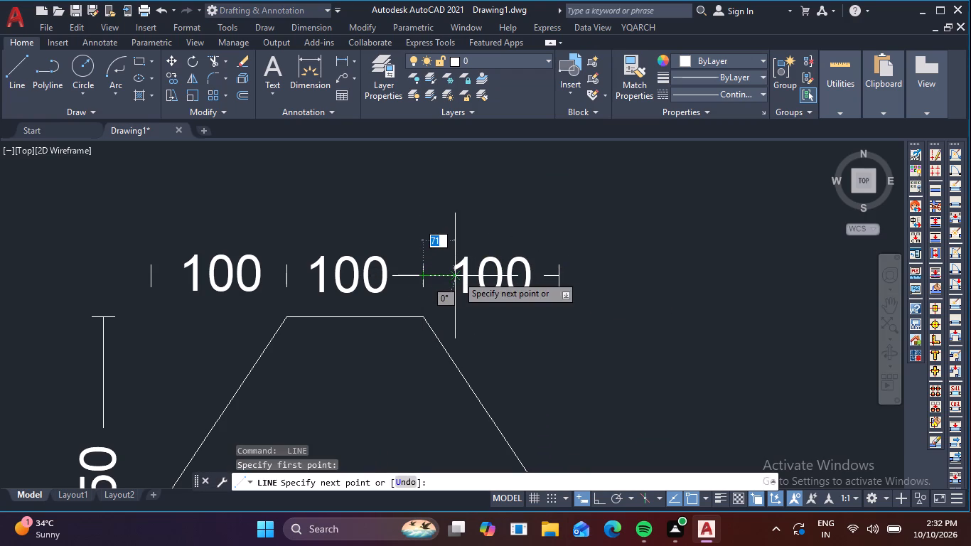
click(457, 275)
key(space)
key(space)
click(424, 276)
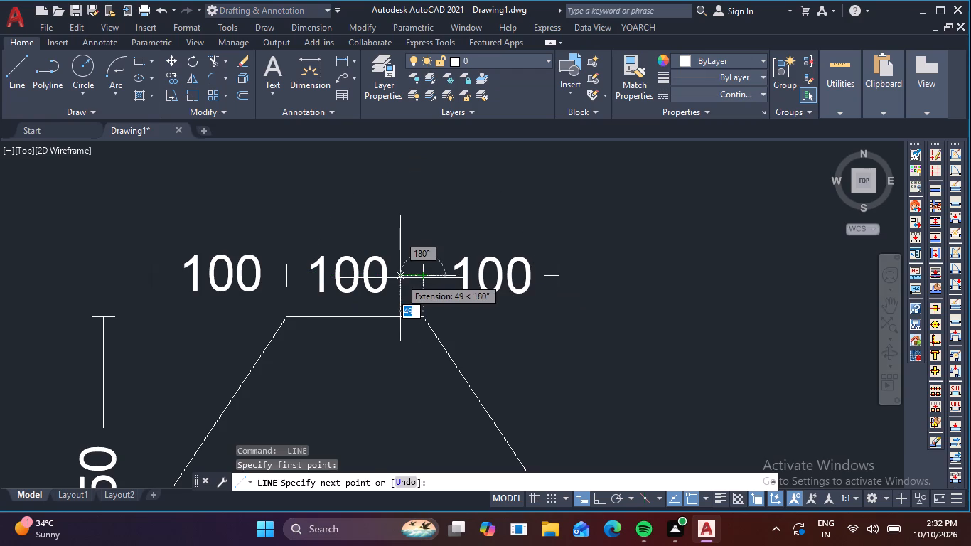
click(400, 276)
key(space)
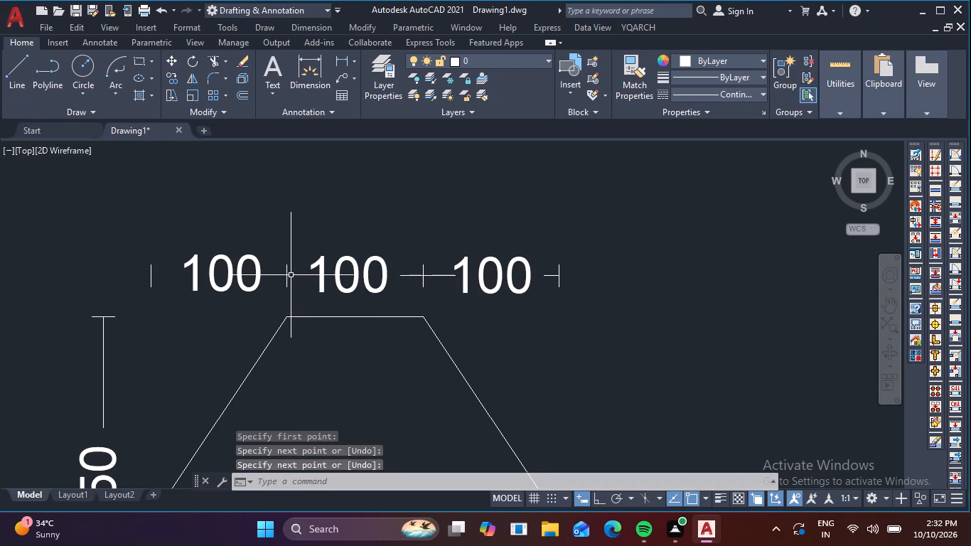
Draw short dimension lines about 54 and 33 long beside the top edge's left-corner tick, and one about 74 long inward from the left-edge tick.
key(space)
click(287, 275)
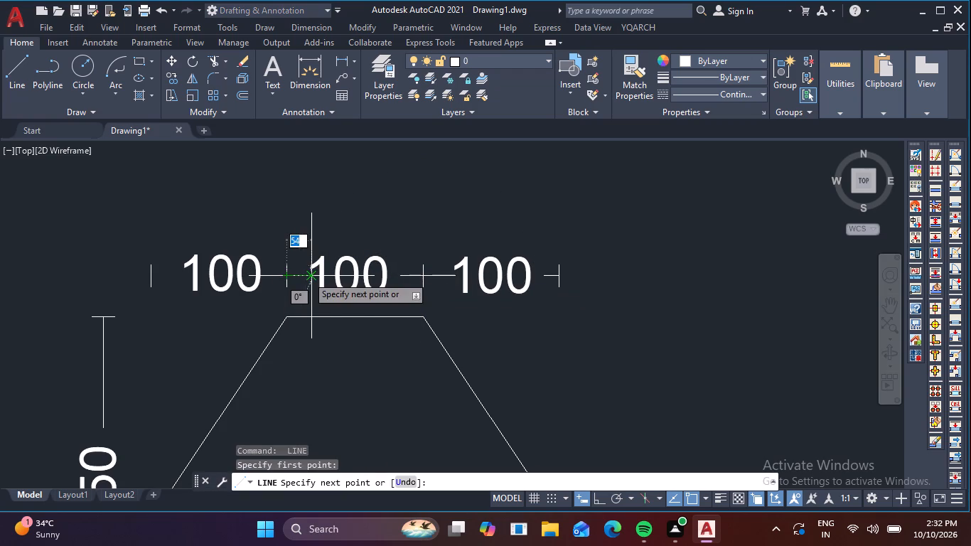
click(307, 276)
key(space)
key(space)
click(290, 275)
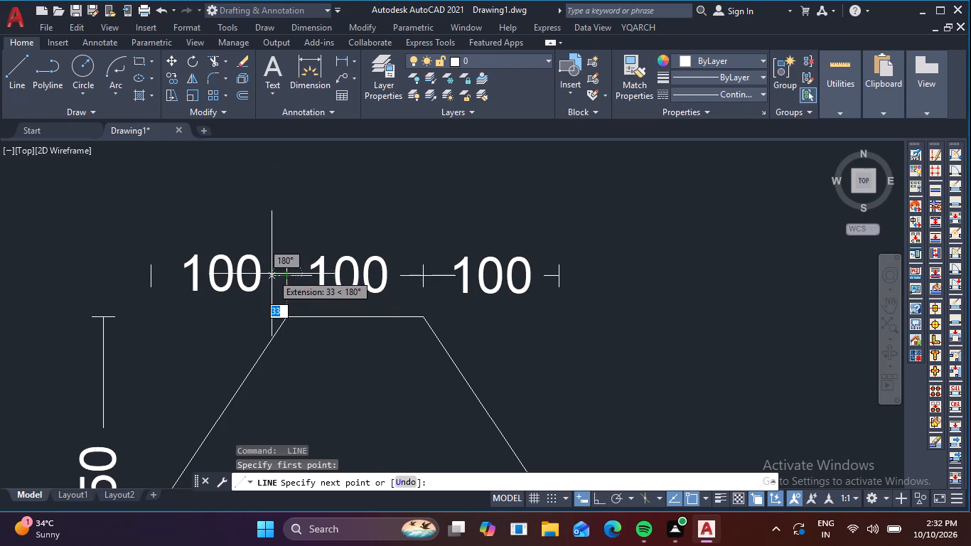
click(272, 274)
key(space)
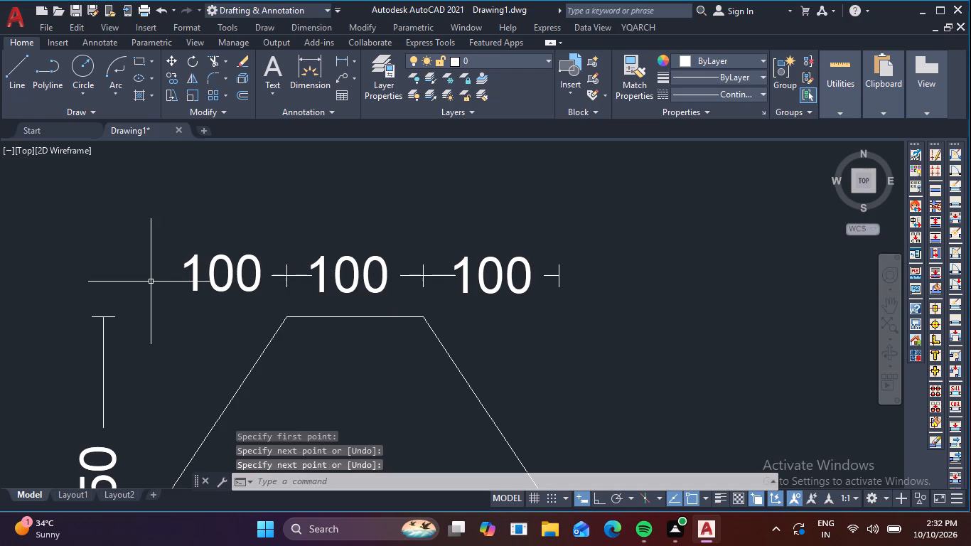
key(space)
click(150, 277)
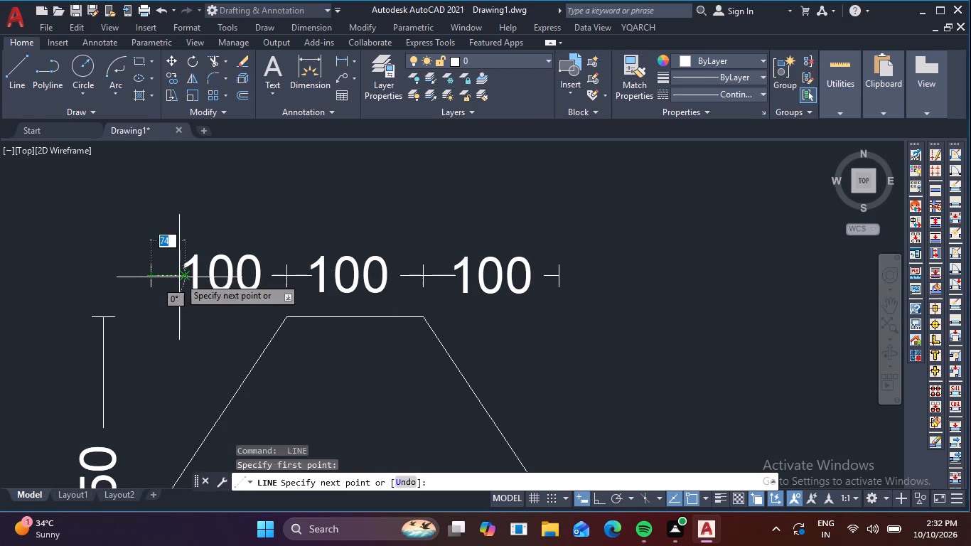
click(179, 277)
key(Escape)
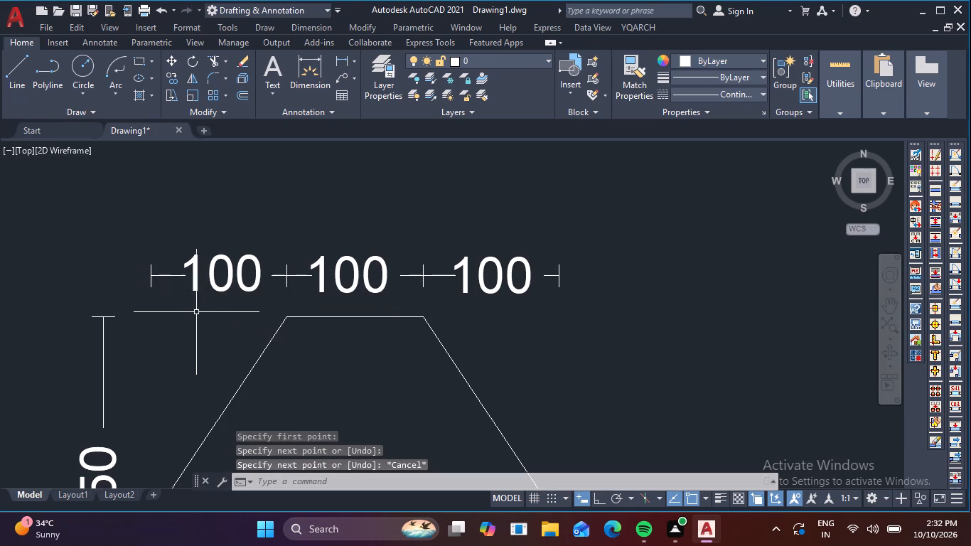
Delete the stray number label below the half gusset.
scroll(238, 296, down, 2)
scroll(344, 302, down, 1)
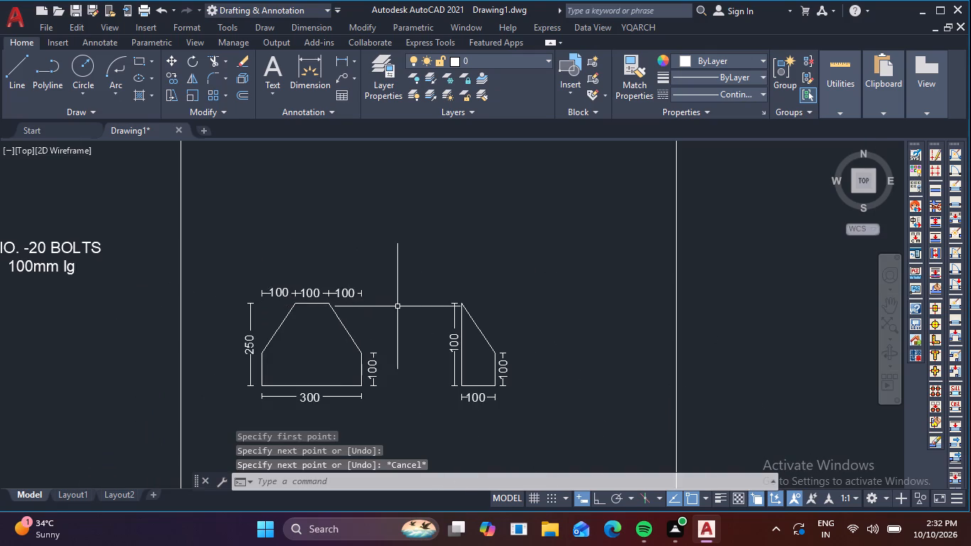
scroll(400, 306, down, 1)
scroll(476, 309, down, 2)
scroll(495, 316, up, 1)
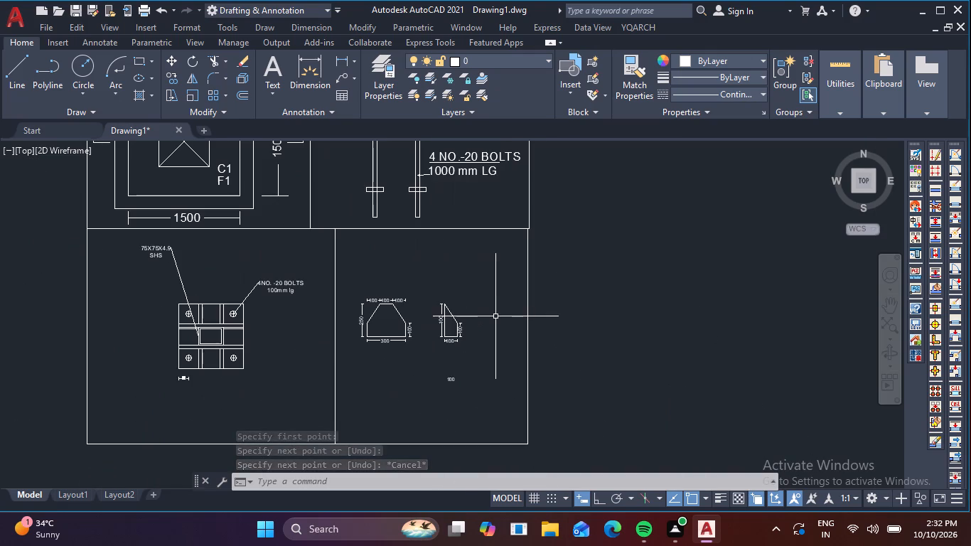
click(458, 392)
click(433, 376)
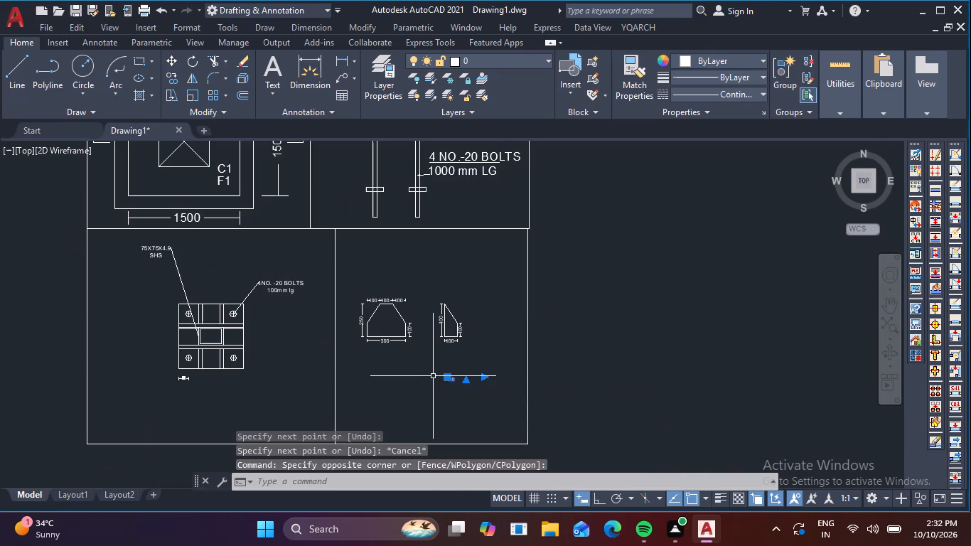
key(Delete)
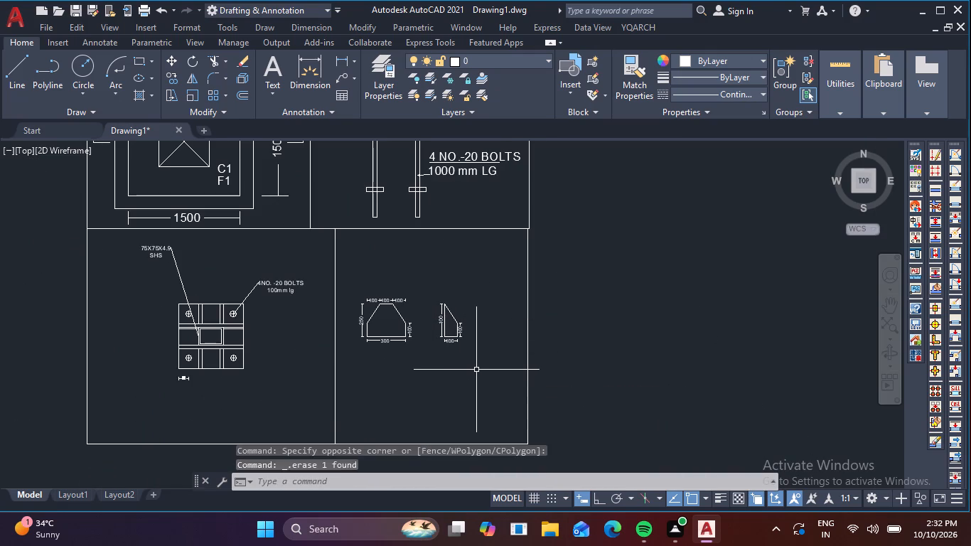
Copy the FOOTING SCHEDULE heading into the gusset detail box, just below the two gusset plates.
middle_drag(482, 179, 505, 230)
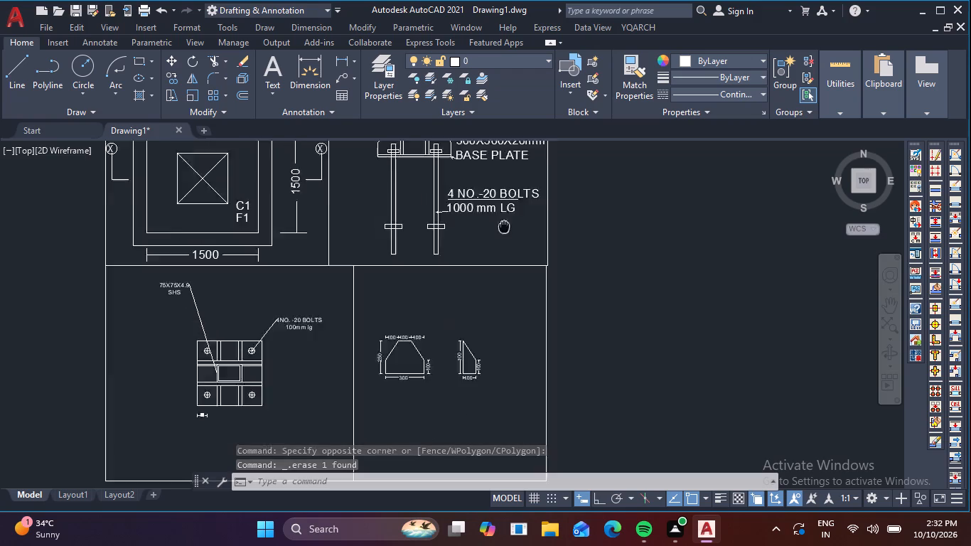
middle_drag(505, 230, 535, 353)
scroll(555, 307, down, 1)
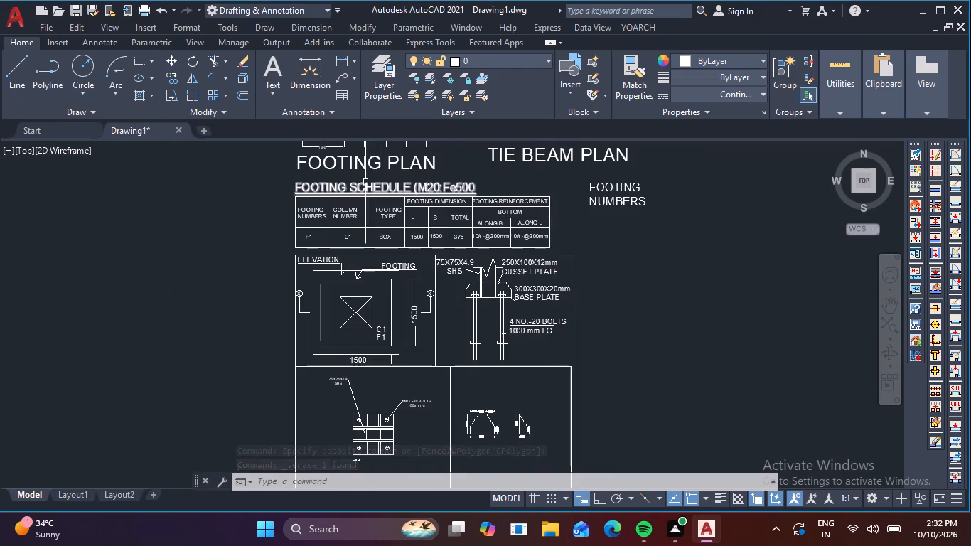
click(365, 183)
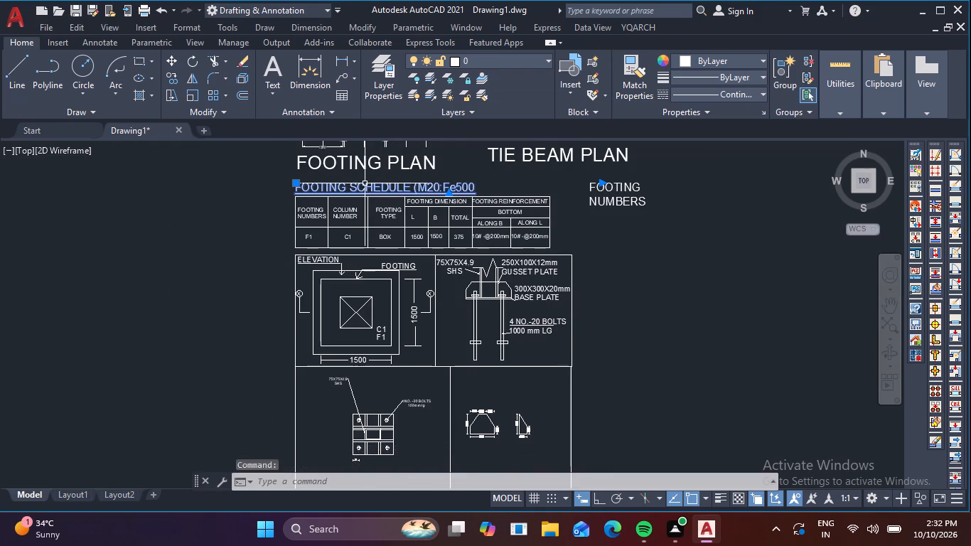
text(co)
key(space)
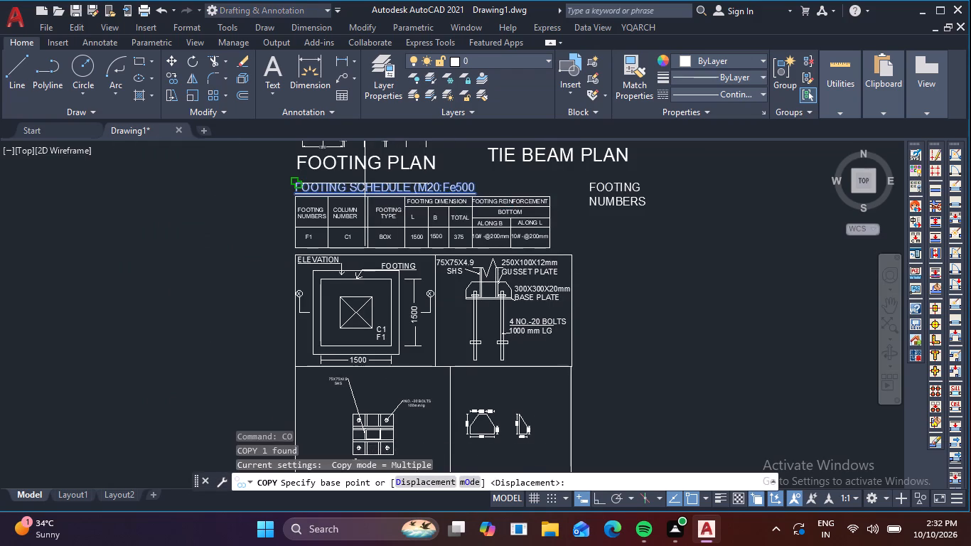
click(365, 183)
scroll(562, 304, down, 2)
middle_drag(571, 294, 567, 223)
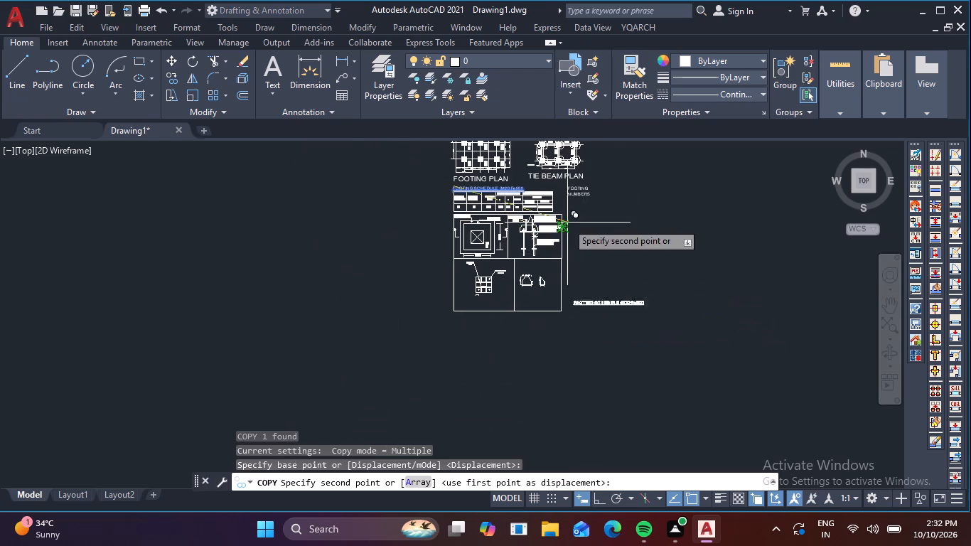
scroll(519, 297, up, 4)
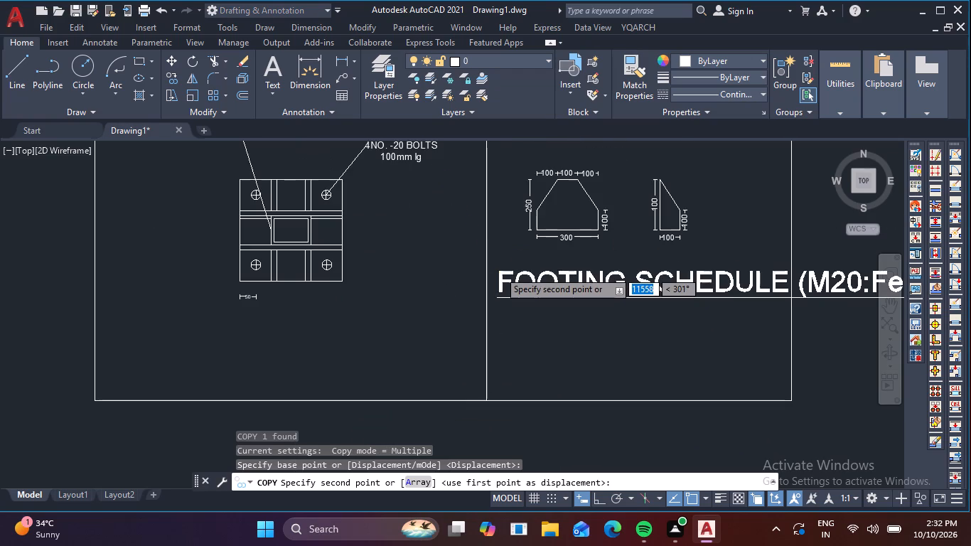
click(499, 271)
key(Escape)
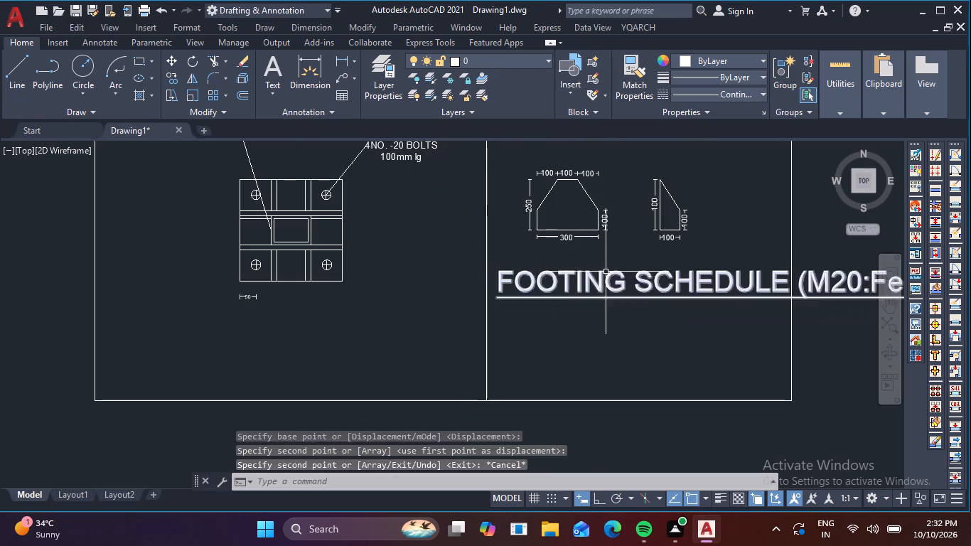
Open the copied FOOTING SCHEDULE heading below the gusset plates for editing and clear all its text.
click(606, 270)
scroll(606, 270, up, 1)
click(610, 287)
double_click(610, 286)
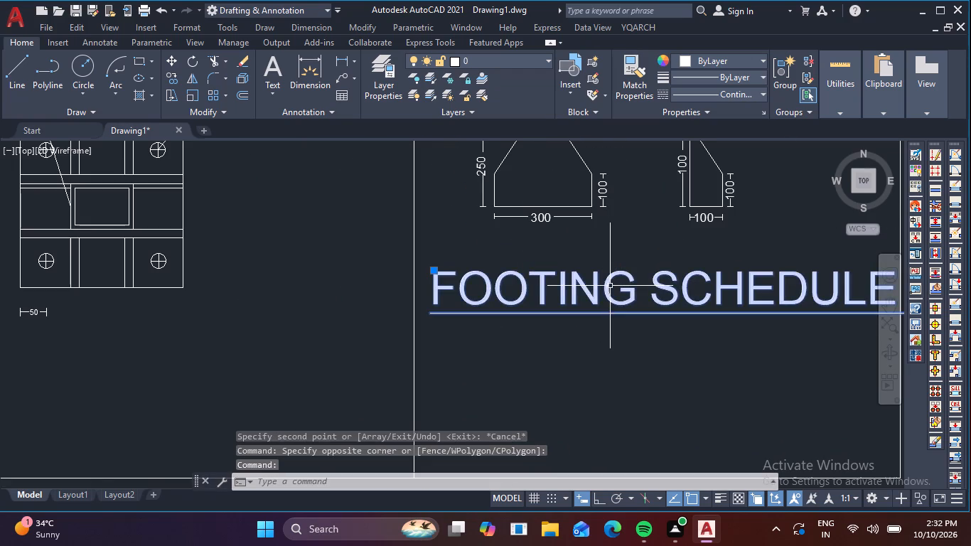
scroll(636, 286, down, 2)
click(846, 282)
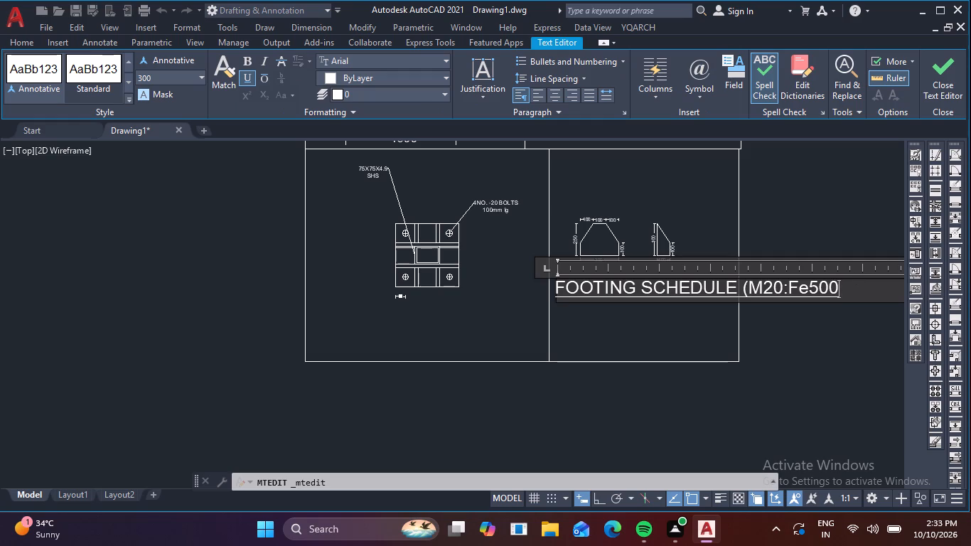
key(BackSpace)
key(BackSpace)
key(BackSpace)
key(BackSpace)
key(BackSpace)
key(BackSpace)
key(BackSpace)
key(BackSpace)
key(BackSpace)
key(BackSpace)
key(BackSpace)
key(BackSpace)
key(BackSpace)
key(BackSpace)
key(BackSpace)
key(BackSpace)
key(BackSpace)
key(BackSpace)
key(BackSpace)
key(BackSpace)
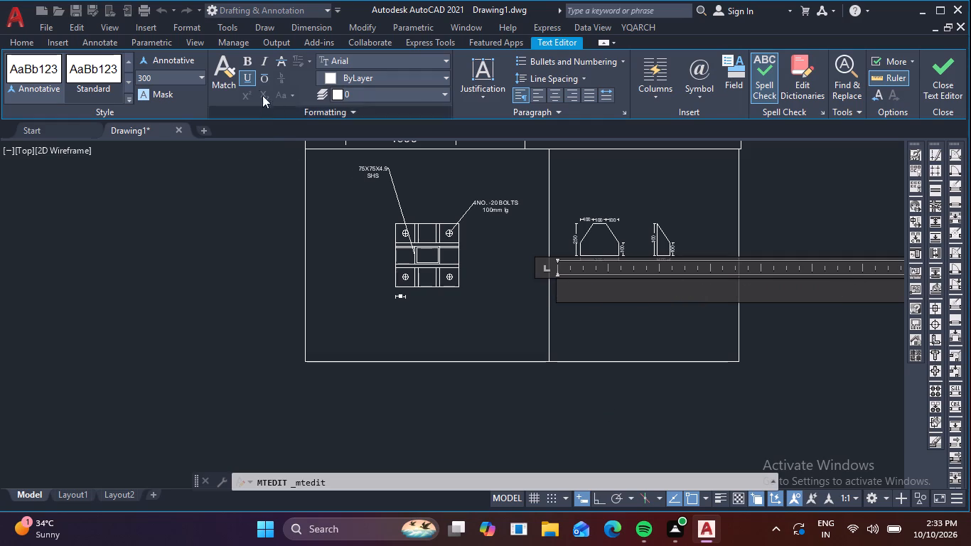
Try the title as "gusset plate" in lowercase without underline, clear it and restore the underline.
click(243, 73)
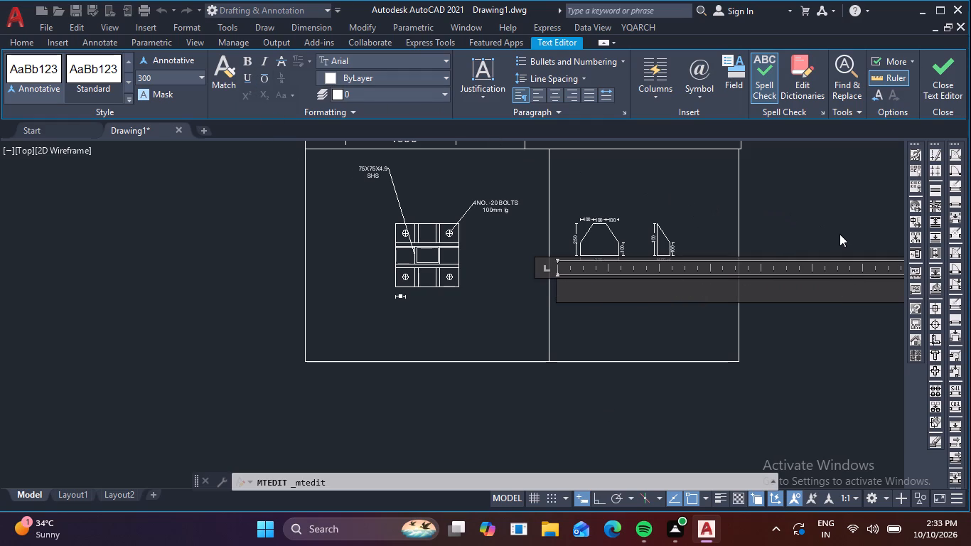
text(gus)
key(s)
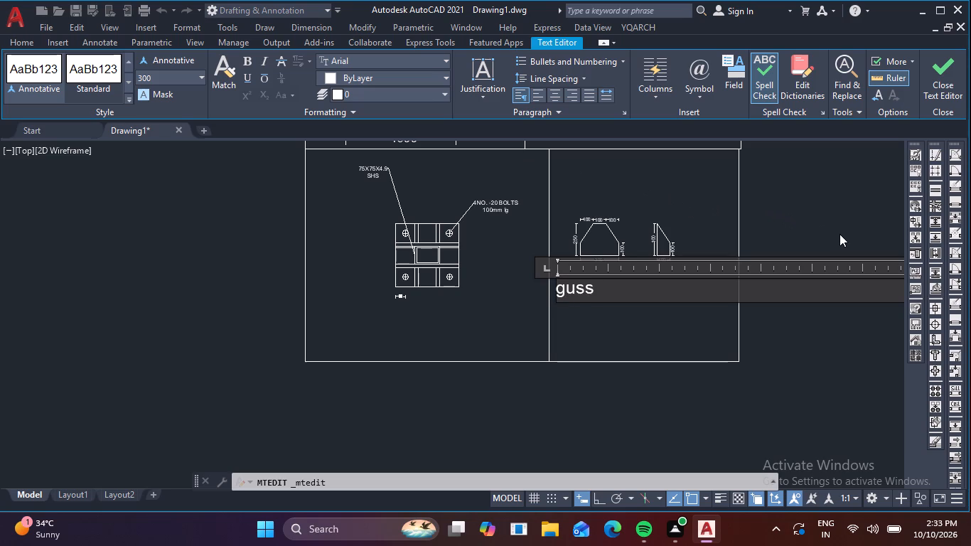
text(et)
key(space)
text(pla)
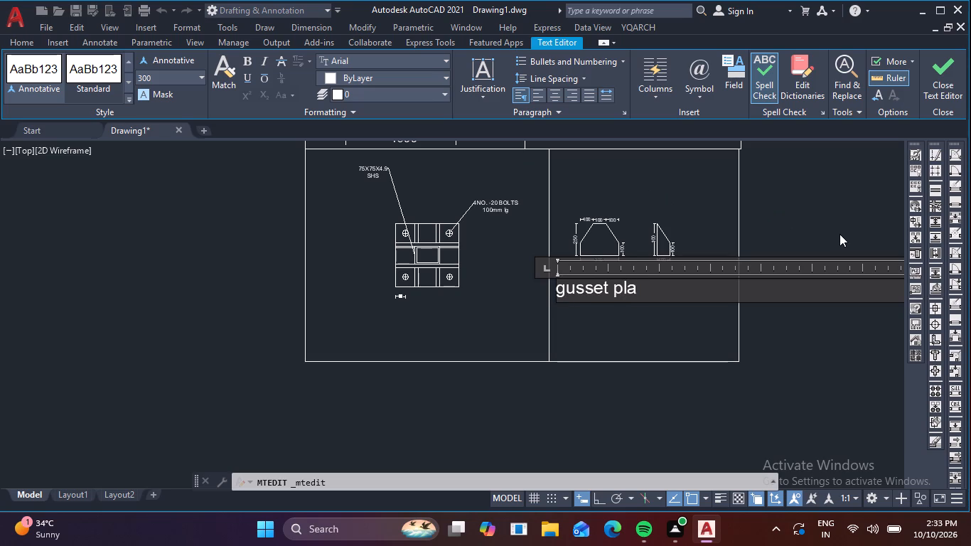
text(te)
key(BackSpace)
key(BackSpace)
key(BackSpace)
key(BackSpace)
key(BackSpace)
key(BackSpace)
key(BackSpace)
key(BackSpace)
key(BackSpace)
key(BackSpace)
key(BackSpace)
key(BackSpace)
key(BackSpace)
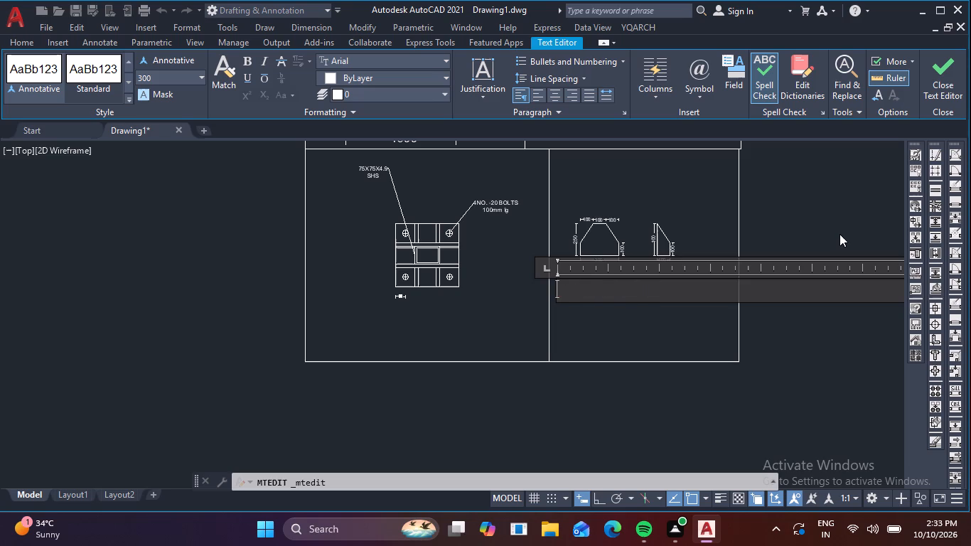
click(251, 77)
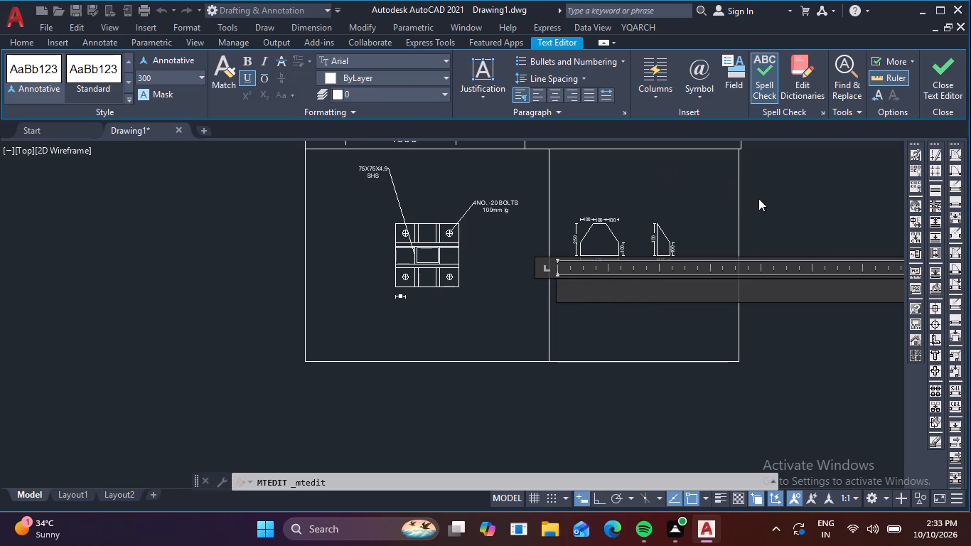
Enter the underlined title "GUSSET PLATE DETAIL" below the gusset plates, with DETAIL on a second line.
key(g)
text(USS)
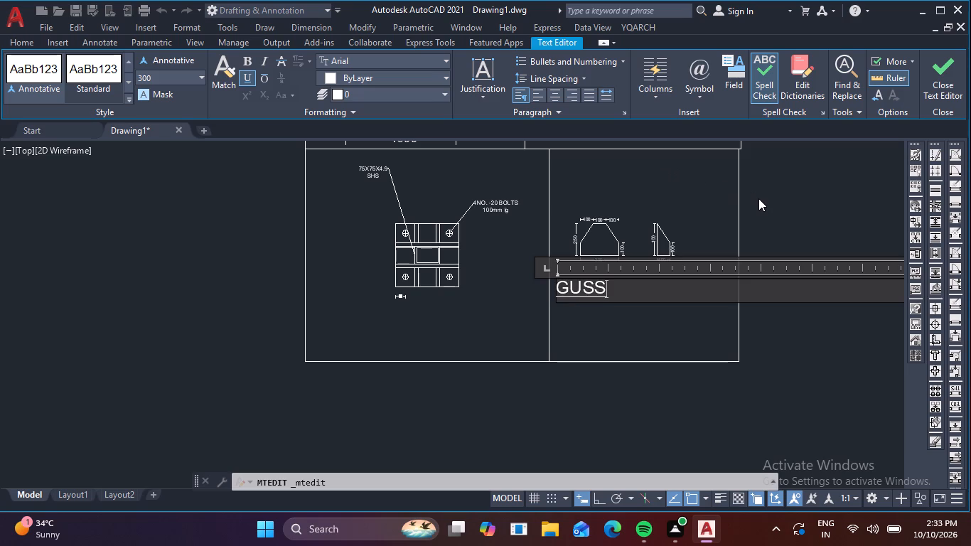
text(ET)
key(space)
text(PLATE)
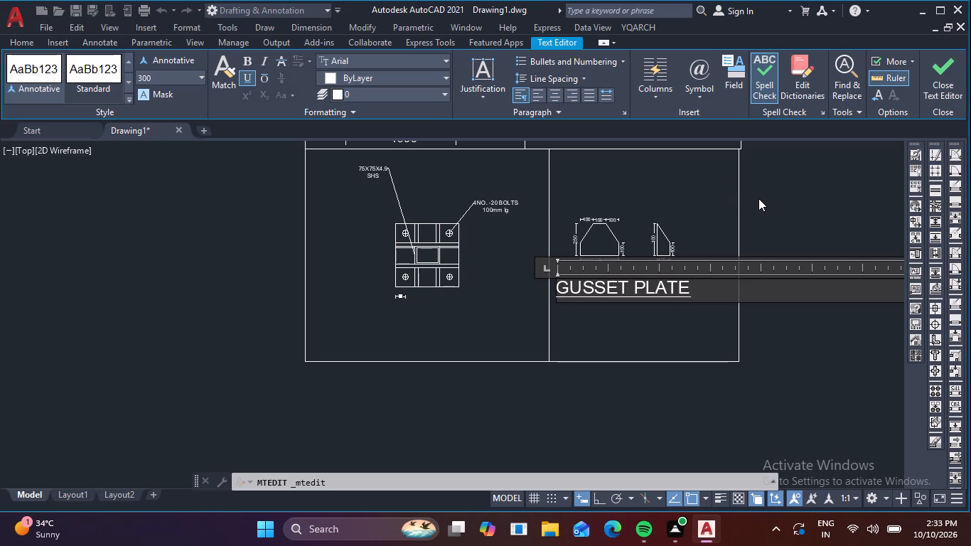
key(Return)
text(DETA)
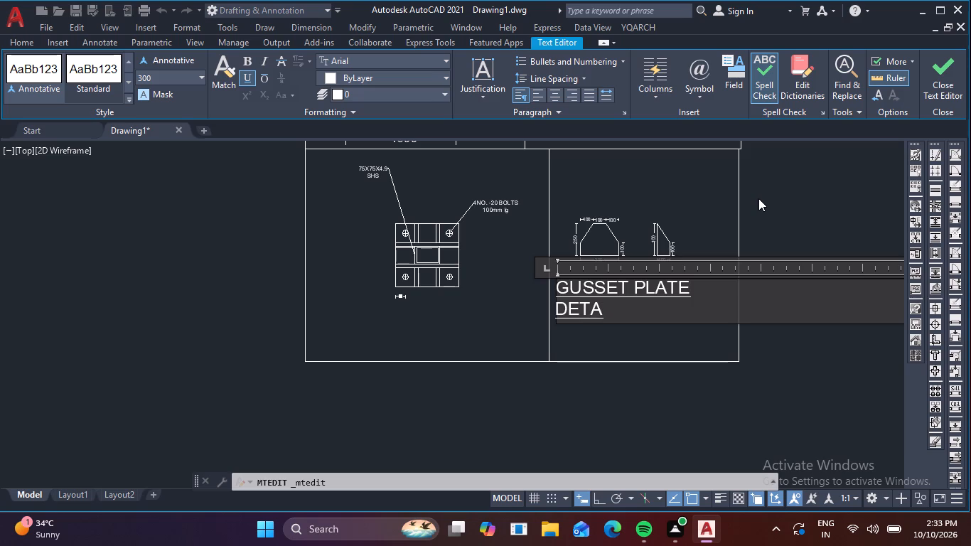
text(IL)
Centre both lines of the gusset title and narrow its text frame so the title fits inside the gusset detail box.
drag(640, 311, 526, 277)
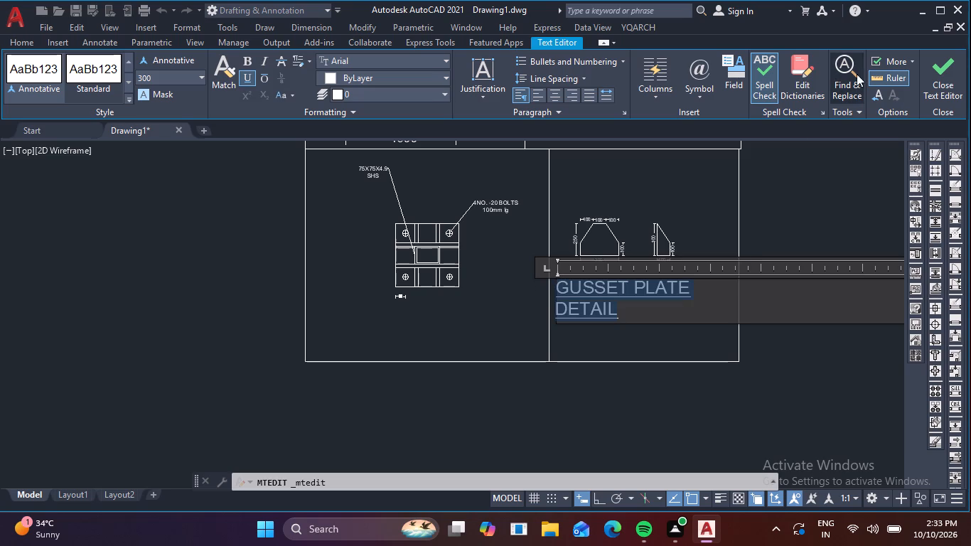
click(559, 100)
scroll(679, 235, down, 2)
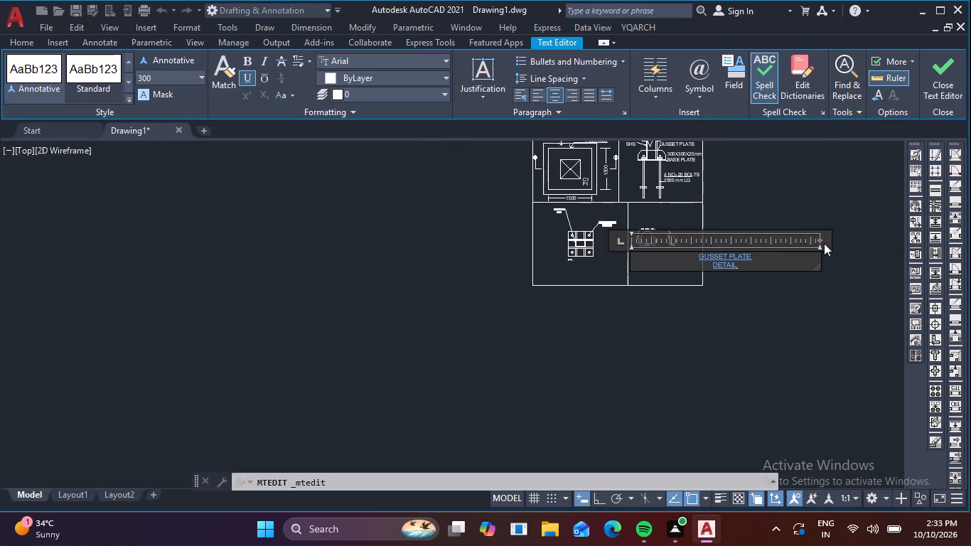
drag(817, 241, 718, 259)
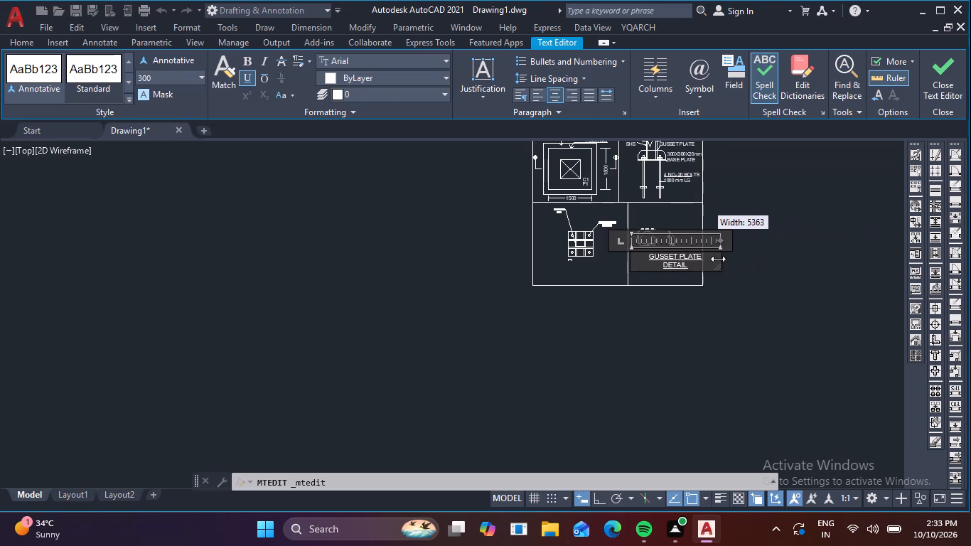
drag(718, 259, 689, 242)
scroll(689, 242, up, 2)
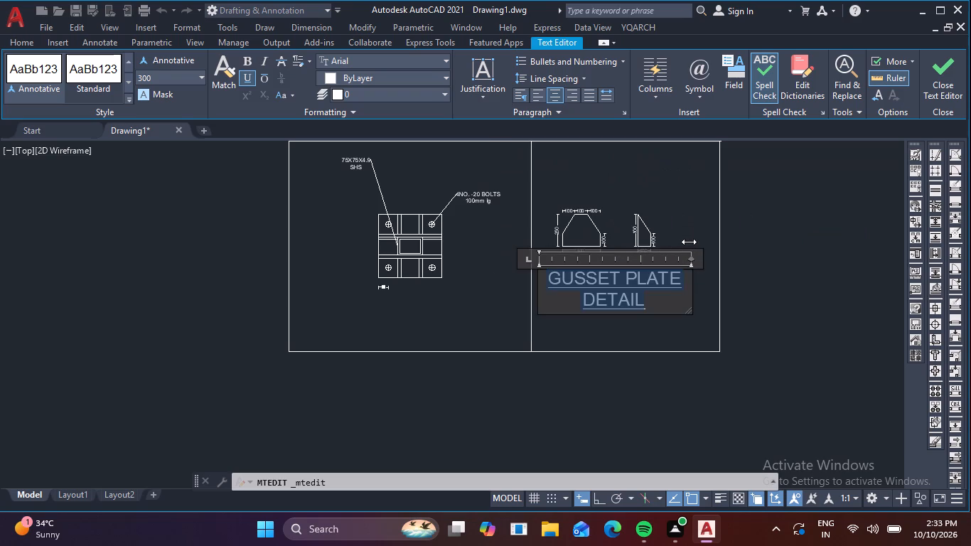
click(793, 248)
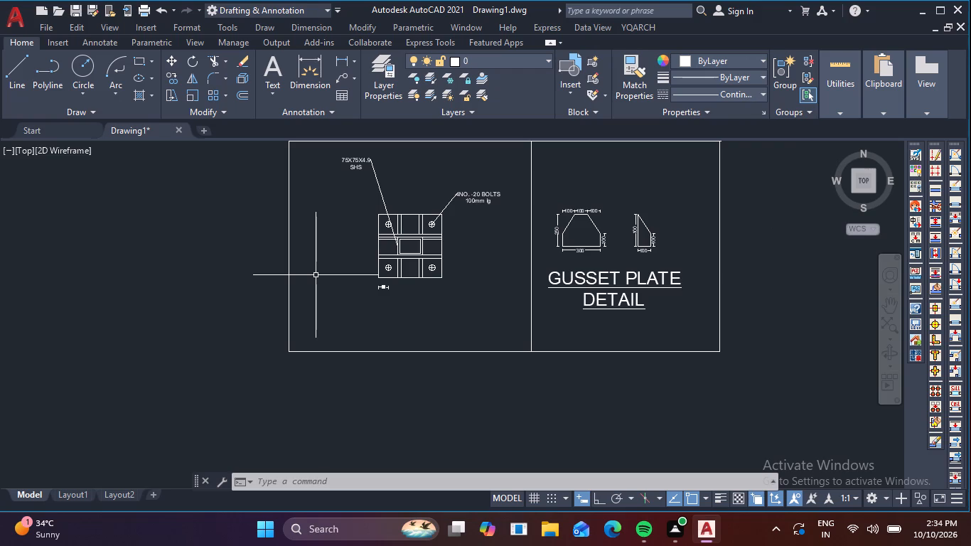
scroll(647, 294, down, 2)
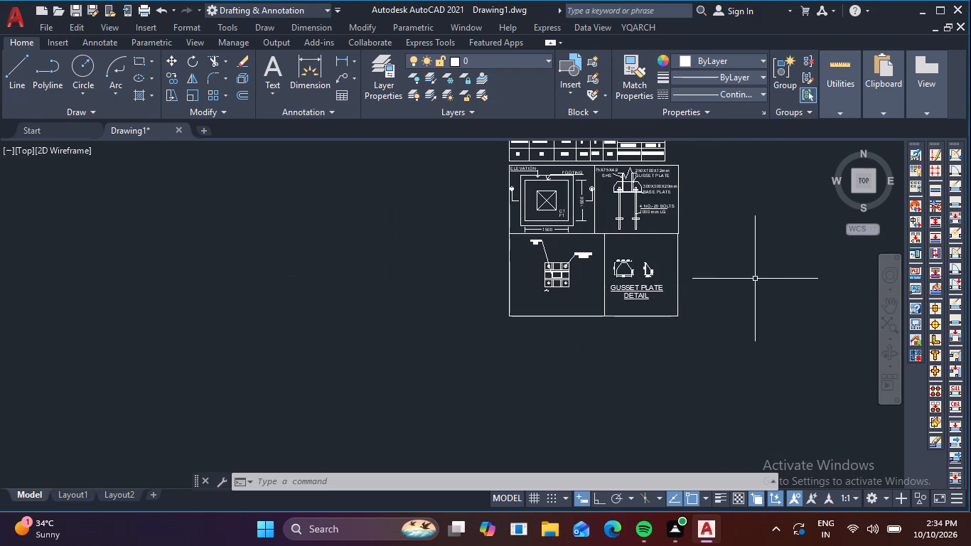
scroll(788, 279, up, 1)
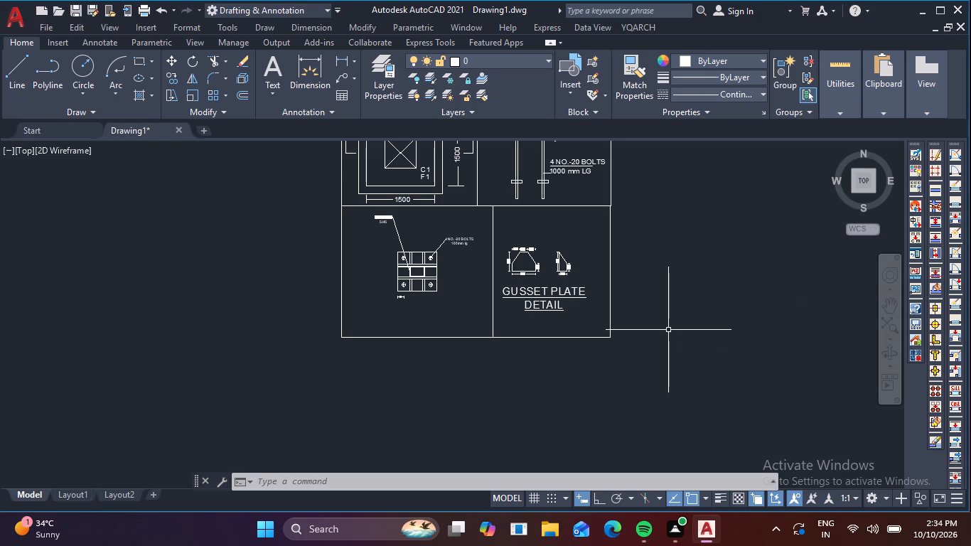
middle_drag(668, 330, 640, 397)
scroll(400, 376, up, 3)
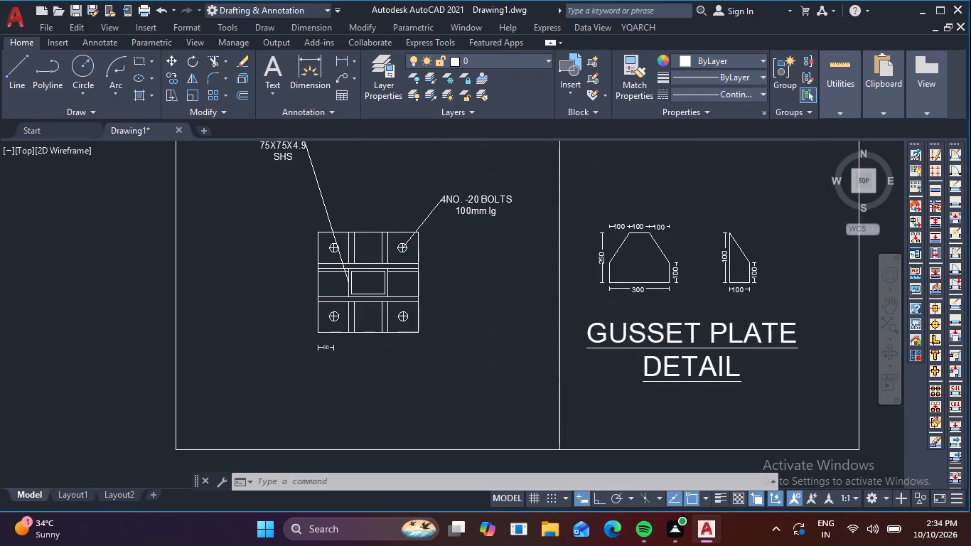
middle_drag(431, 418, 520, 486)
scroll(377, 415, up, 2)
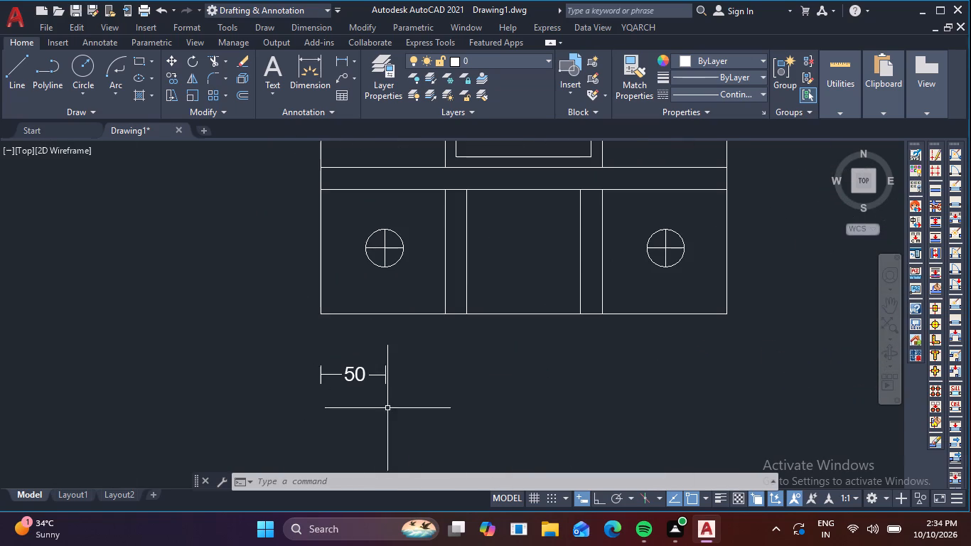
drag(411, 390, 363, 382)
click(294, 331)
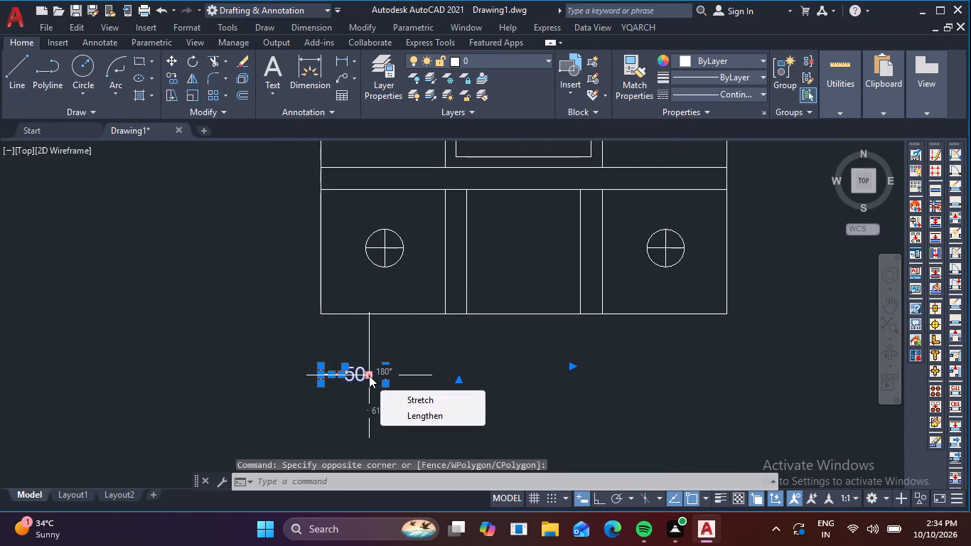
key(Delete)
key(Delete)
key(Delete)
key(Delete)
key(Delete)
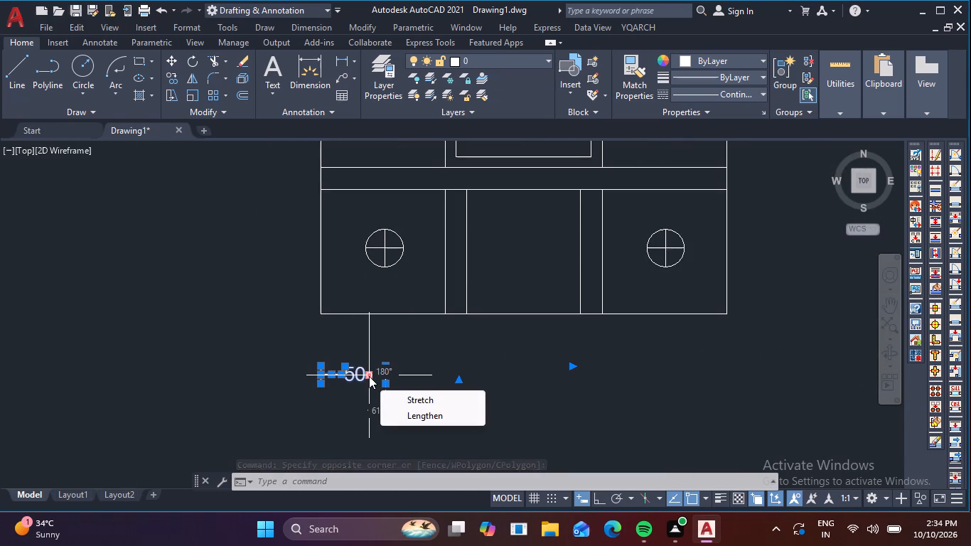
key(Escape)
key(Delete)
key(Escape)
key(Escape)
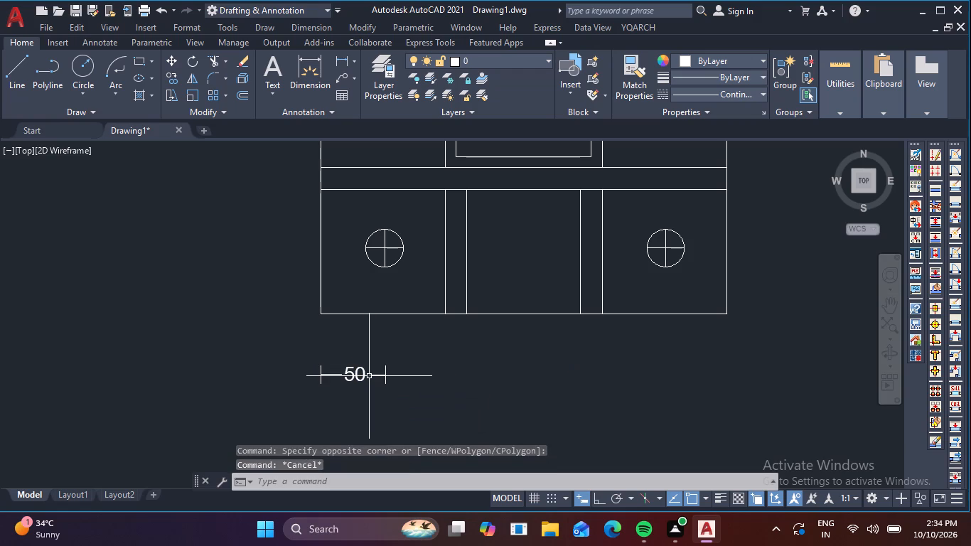
Delete the 50 dimension with its lines and ticks below the base plate's lower-left corner.
drag(402, 386, 358, 373)
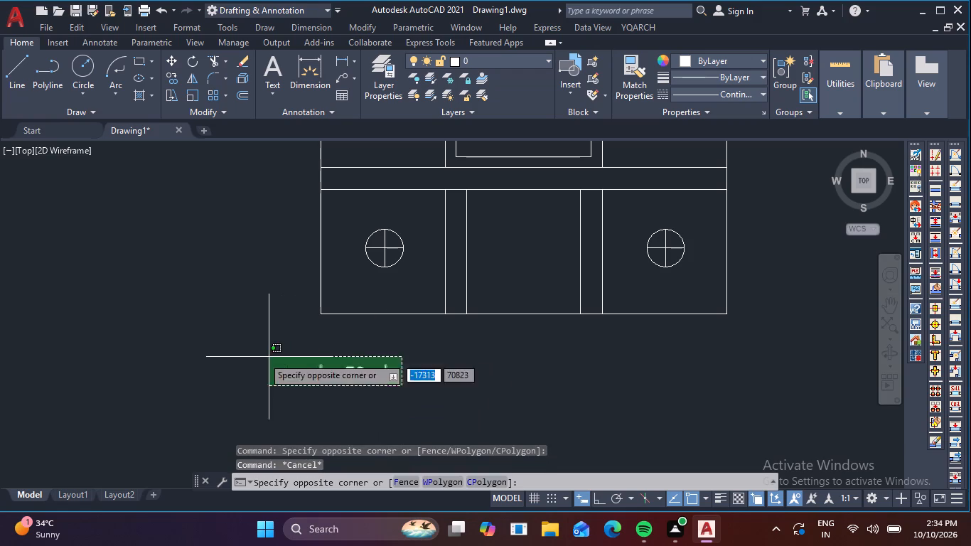
click(262, 357)
key(Delete)
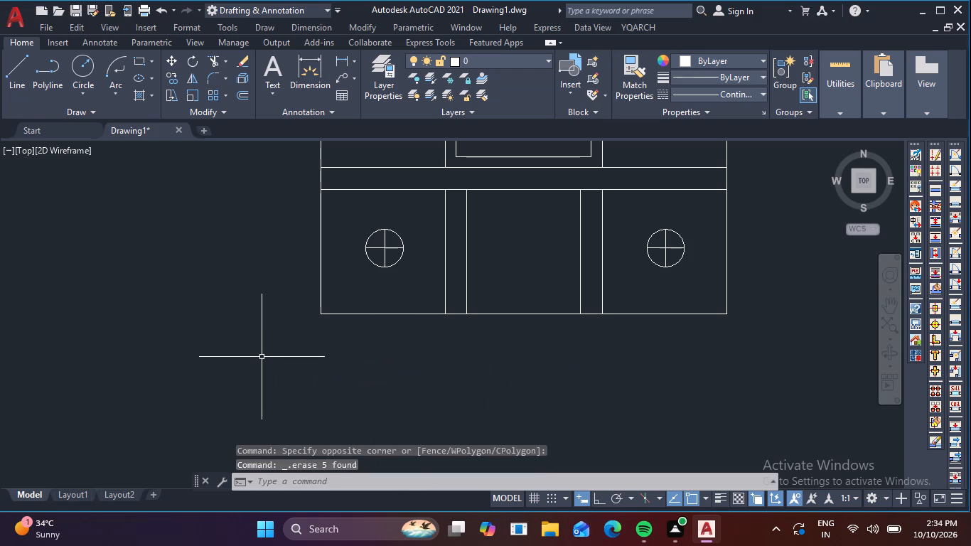
Draw a 50-long vertical tick line just below the base plate, in line with its left edge.
key(l)
key(space)
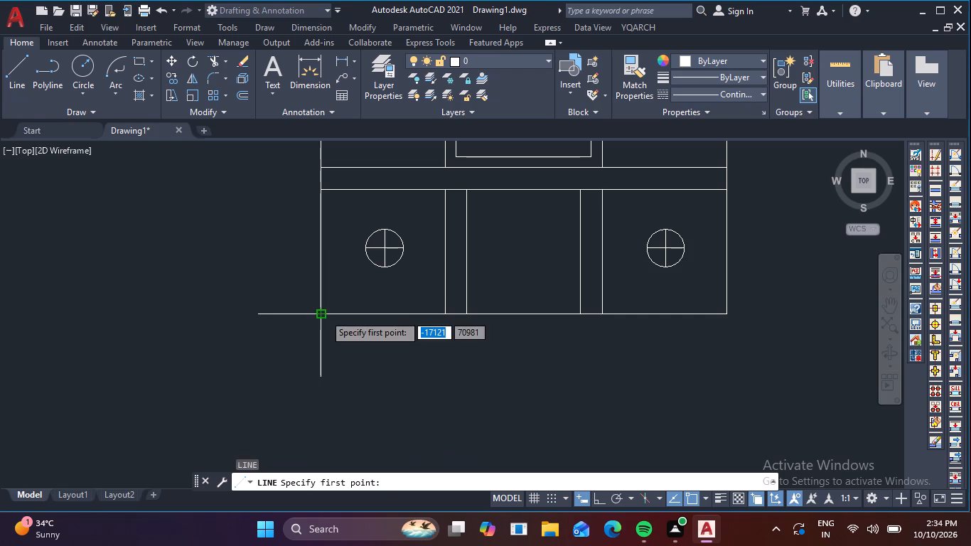
click(318, 335)
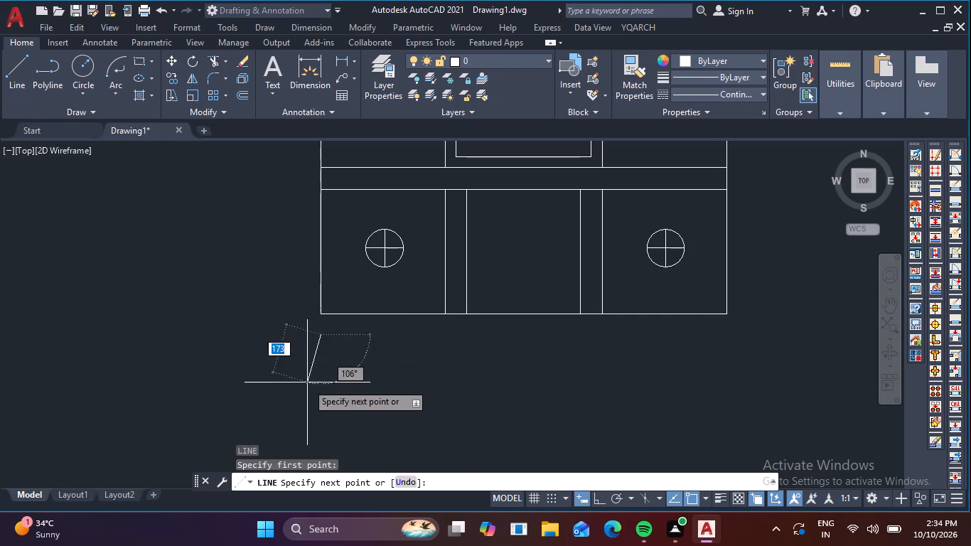
key(F8)
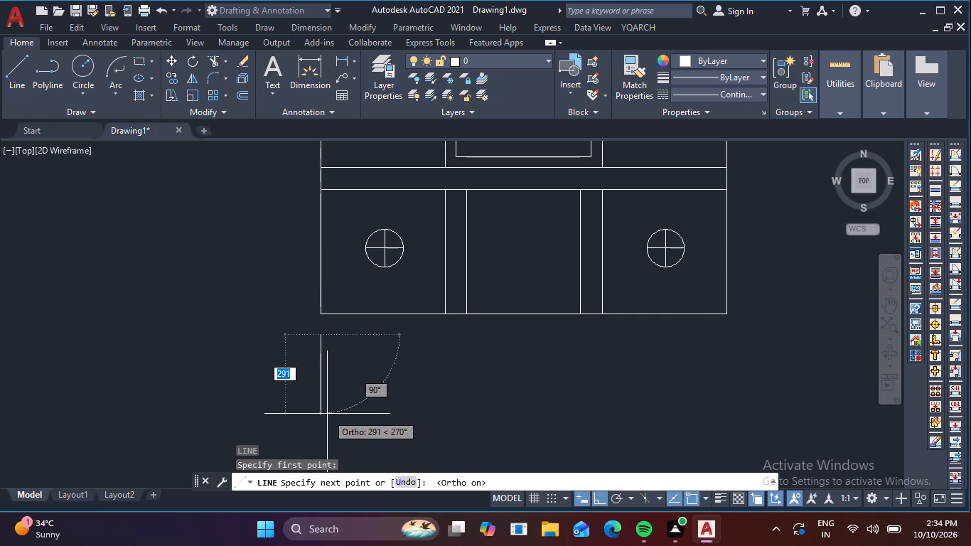
text(50)
key(space)
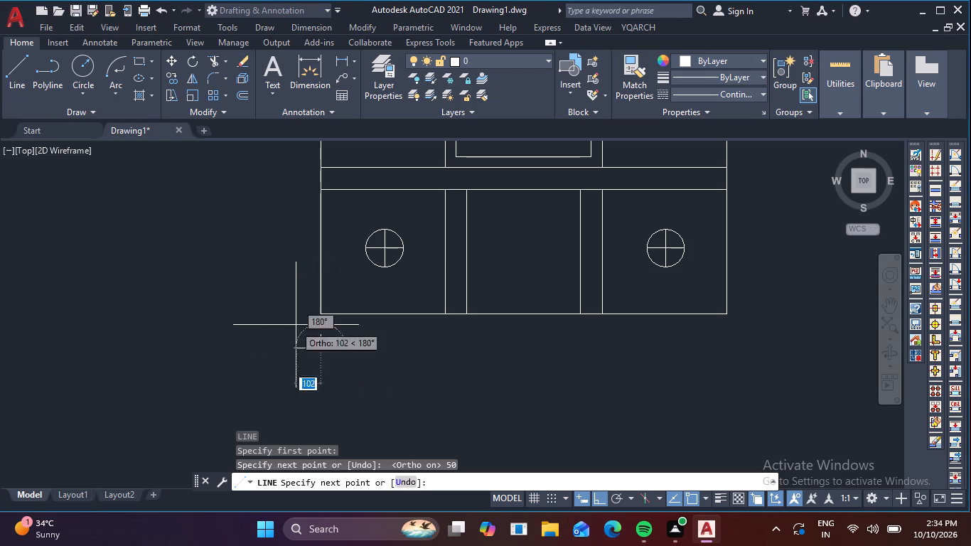
key(Escape)
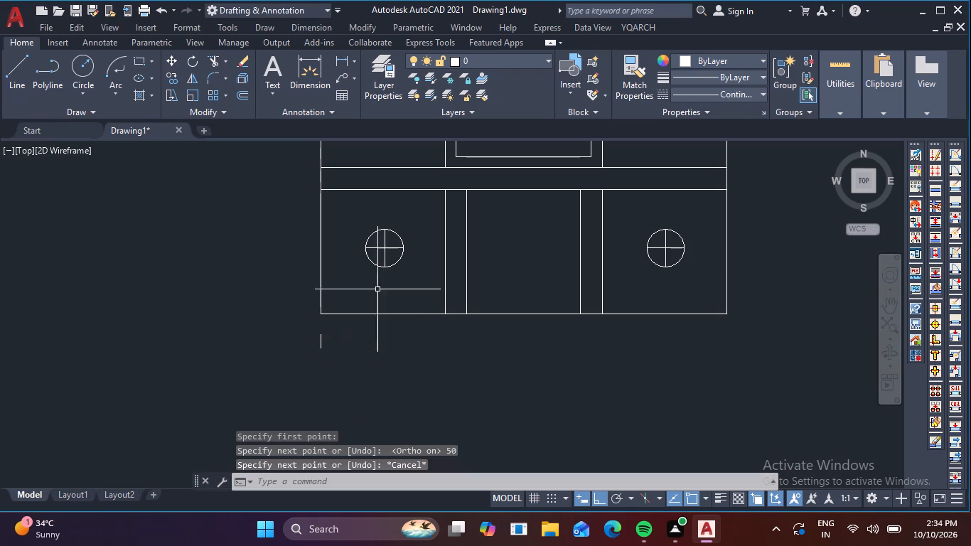
Copy the new tick line horizontally so the copy aligns with the centre of the lower-left bolt.
click(318, 346)
double_click(338, 346)
click(300, 334)
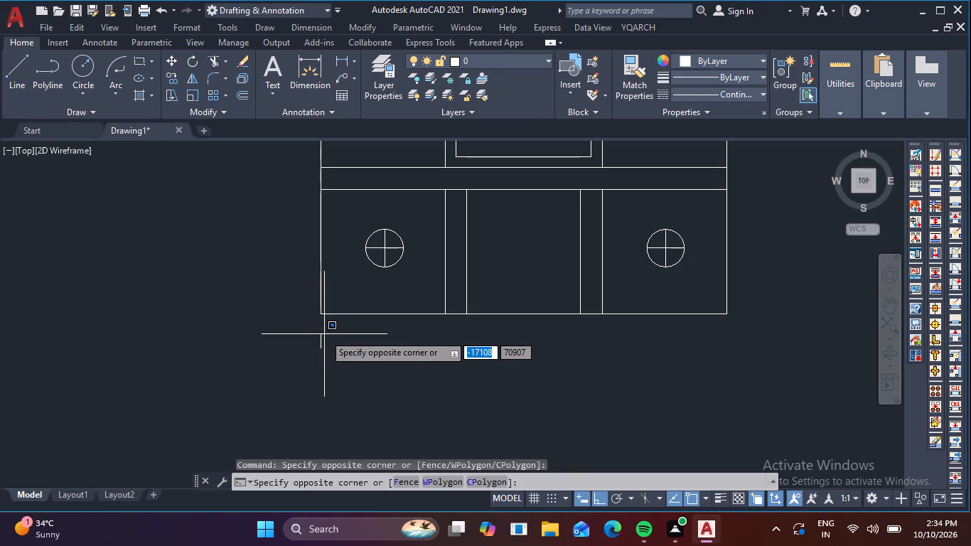
click(353, 372)
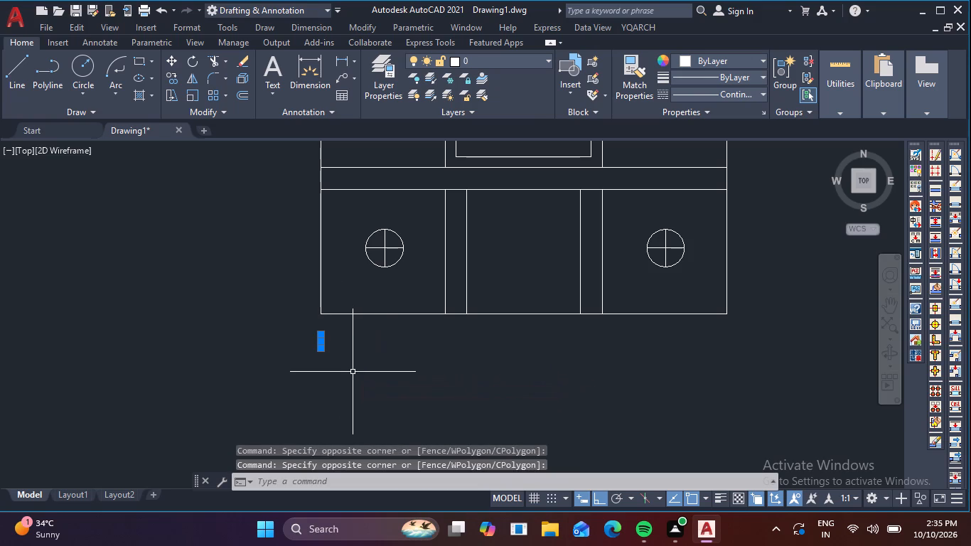
text(CO)
key(space)
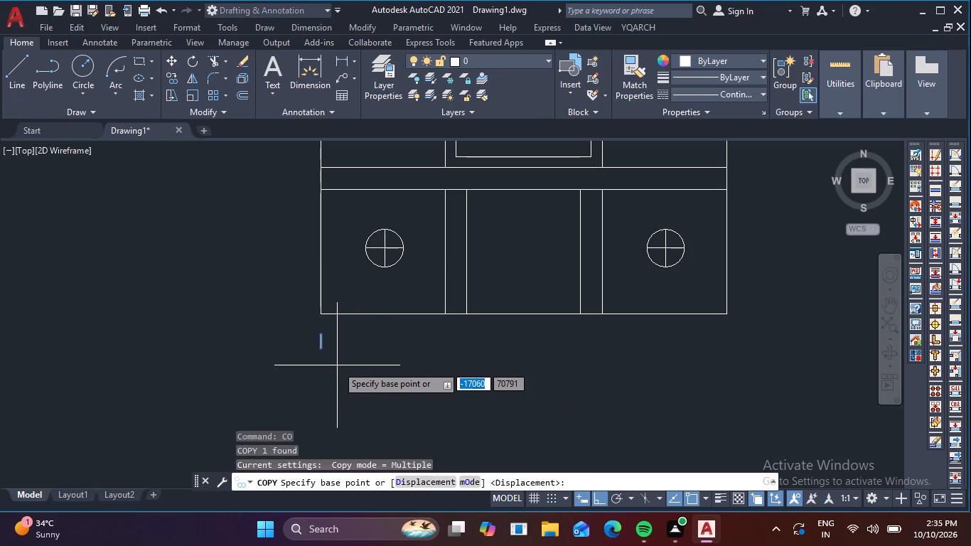
click(316, 332)
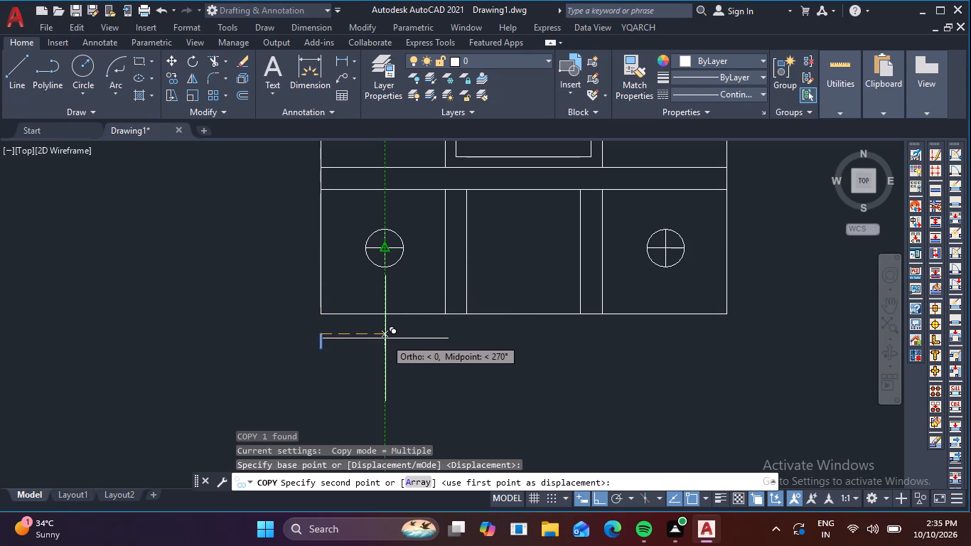
click(386, 336)
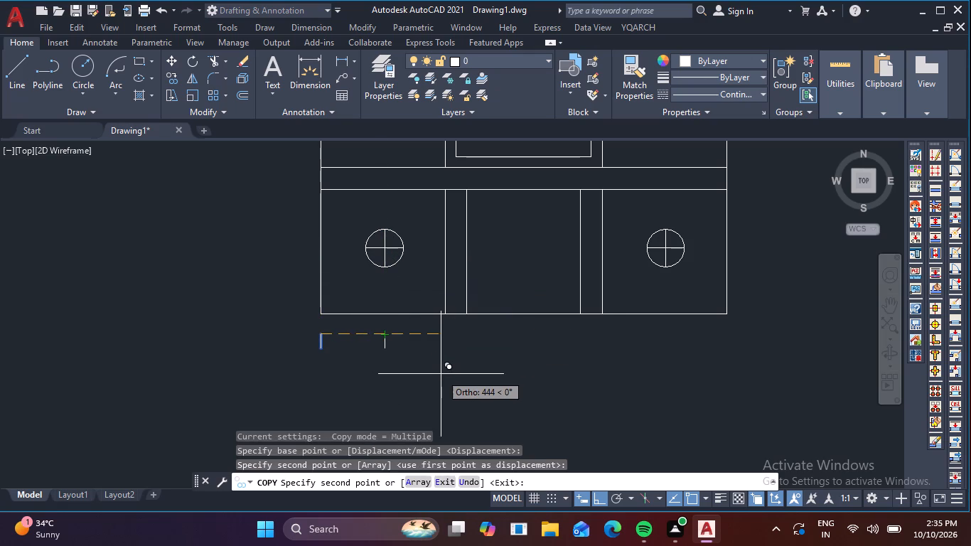
key(Escape)
Copy the 100 dimension text below the gusset's triangular side view to between the two ticks under the base plate's lower-left corner.
scroll(380, 343, up, 1)
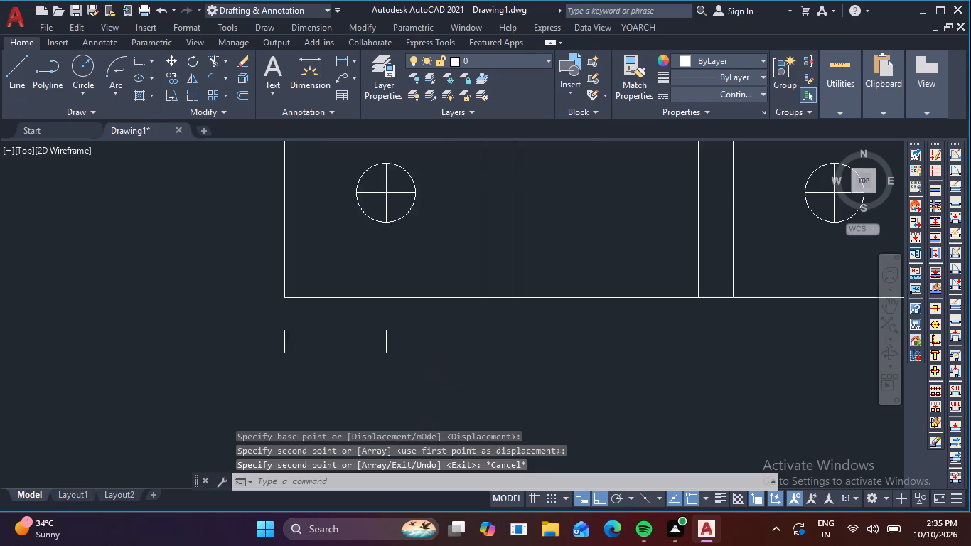
scroll(380, 343, down, 2)
scroll(476, 349, down, 2)
scroll(617, 355, down, 1)
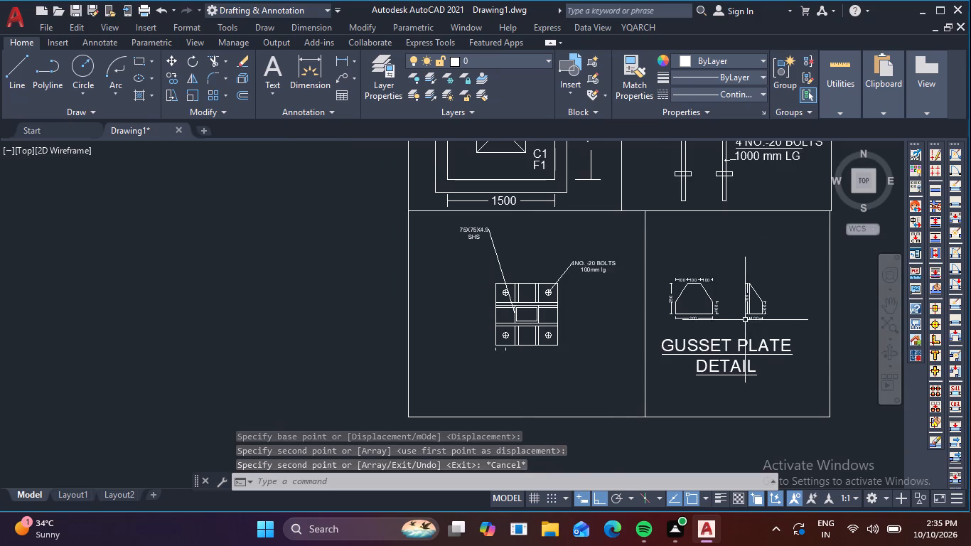
scroll(746, 311, up, 3)
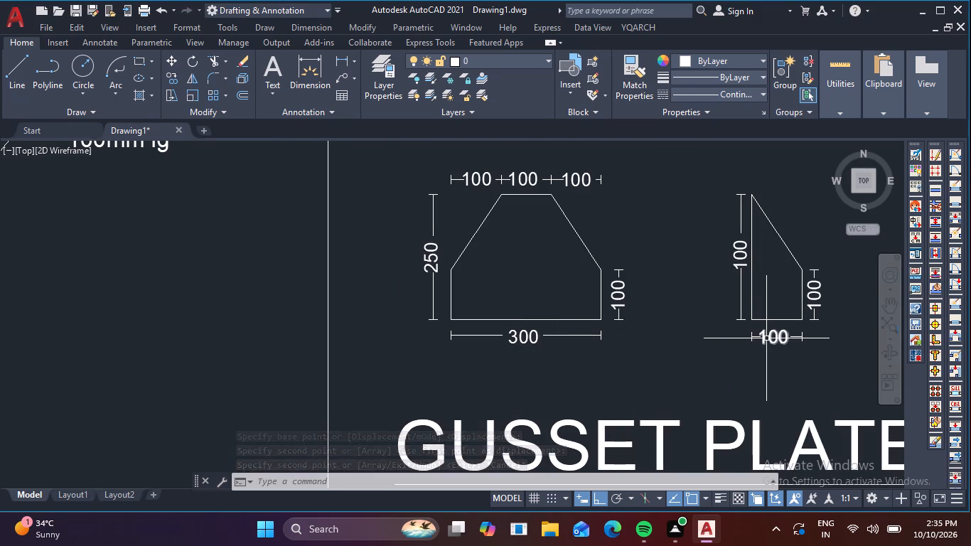
click(766, 338)
text(CO)
key(space)
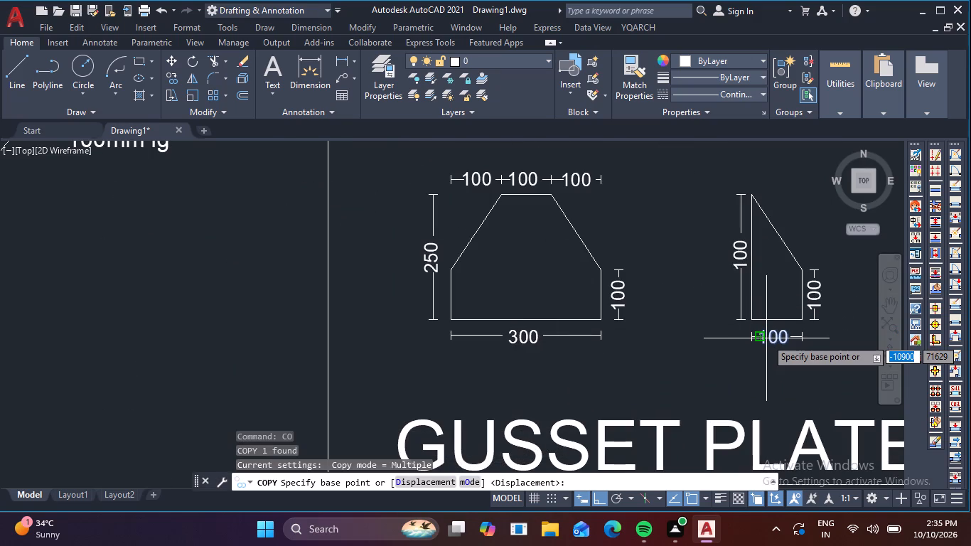
click(766, 338)
scroll(424, 410, down, 2)
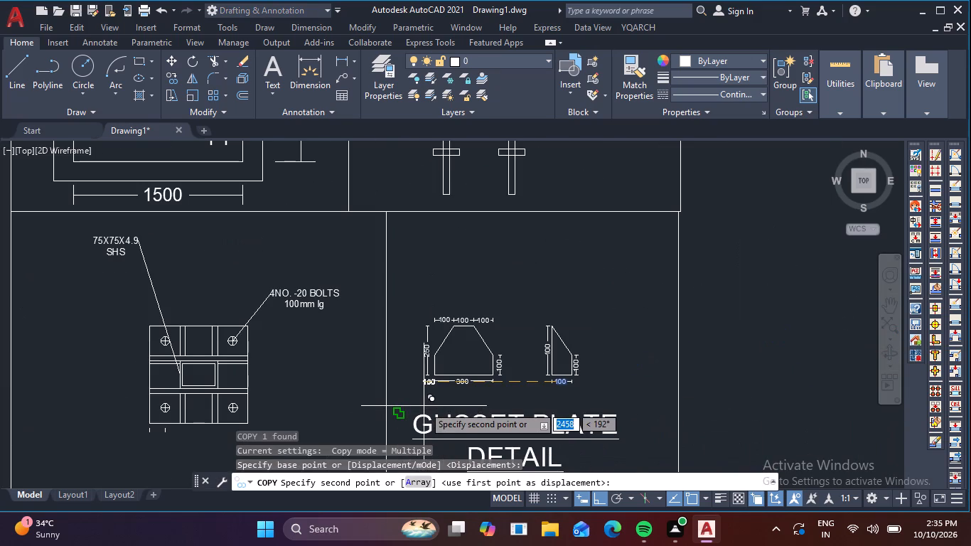
key(F8)
middle_drag(285, 415, 439, 317)
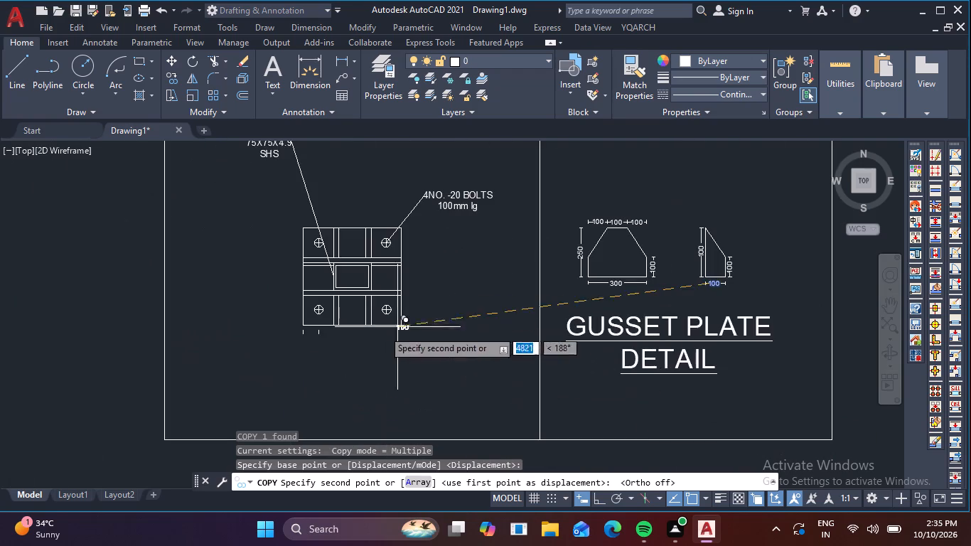
scroll(296, 343, up, 4)
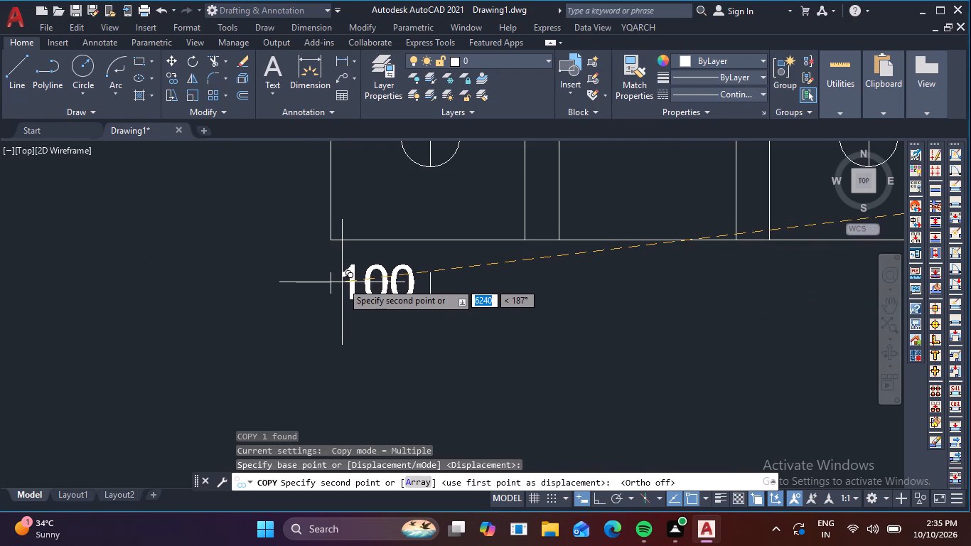
click(342, 282)
key(Escape)
Change the copied dimension text between the base plate ticks to 50.
double_click(373, 288)
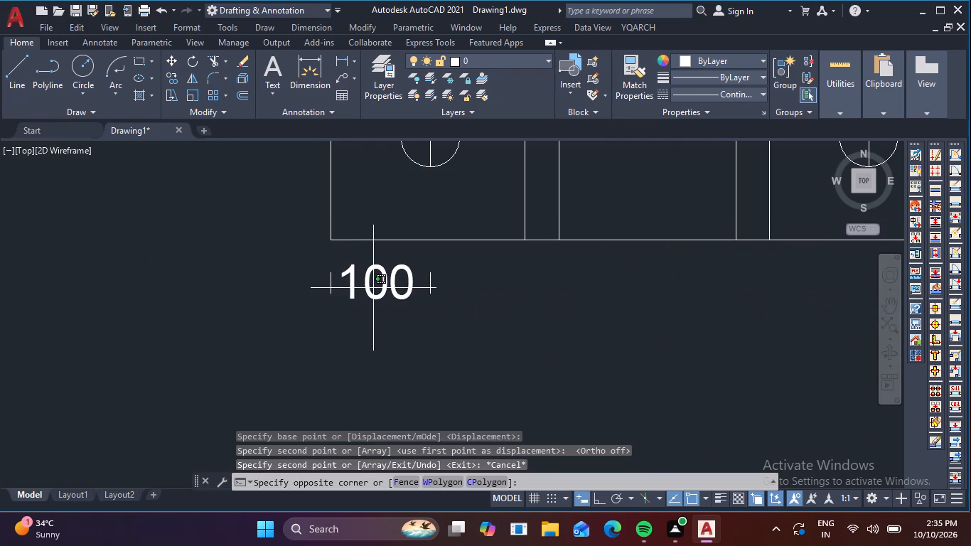
double_click(365, 301)
double_click(406, 296)
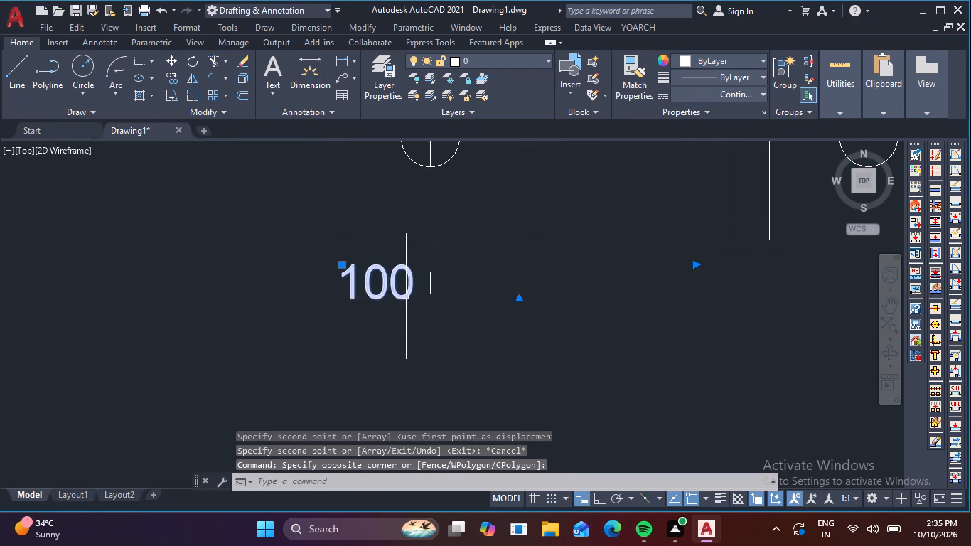
click(437, 284)
key(BackSpace)
key(BackSpace)
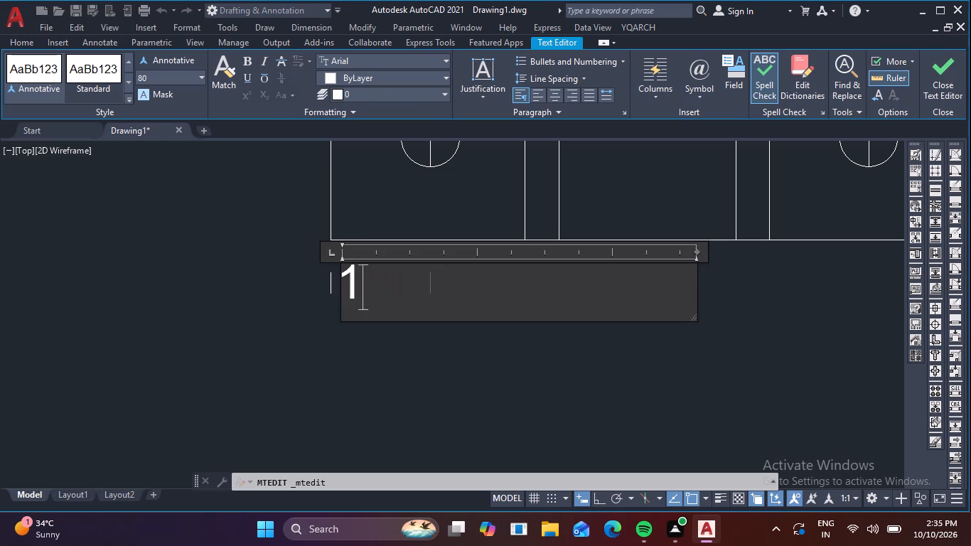
key(BackSpace)
text(50)
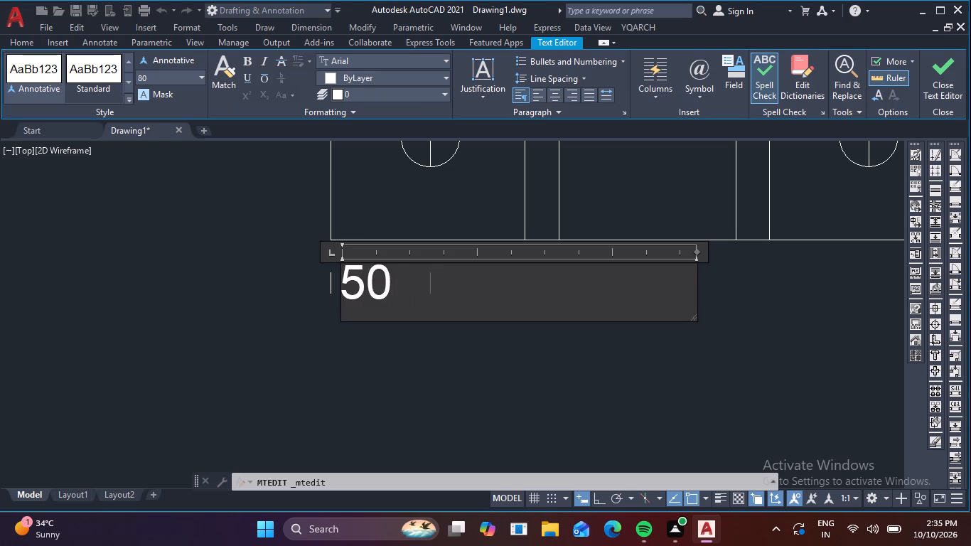
click(399, 347)
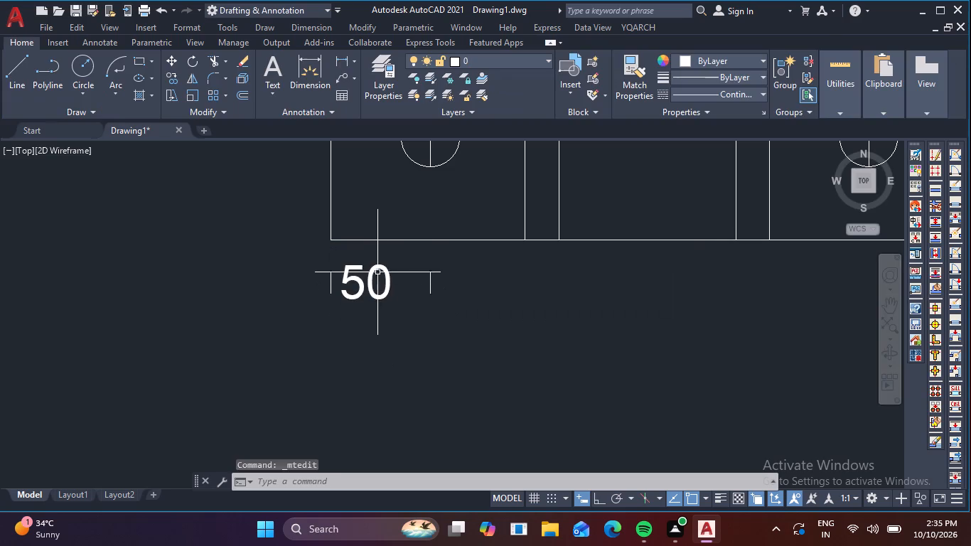
Move the 50 text so it sits centred between the two ticks below the base plate.
click(370, 276)
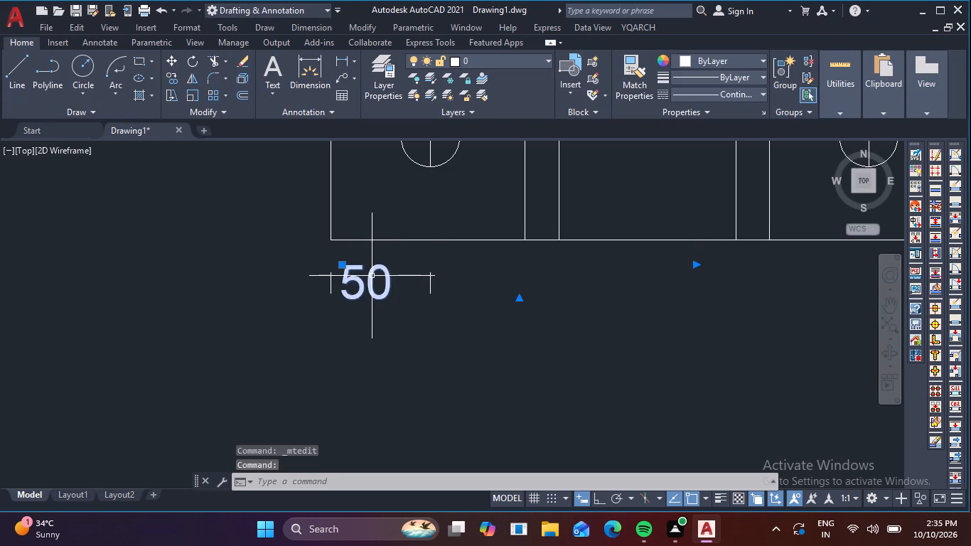
text(M)
key(space)
click(367, 281)
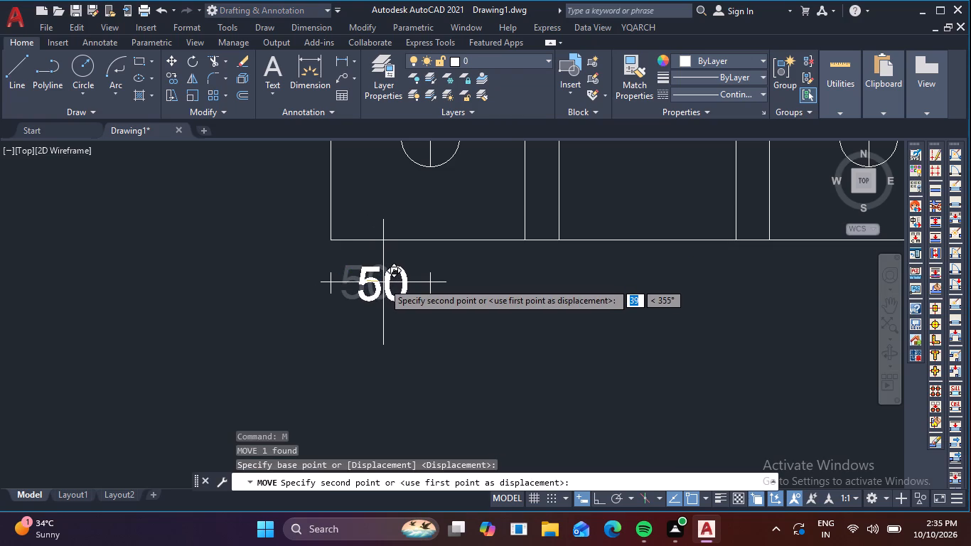
click(382, 283)
key(Escape)
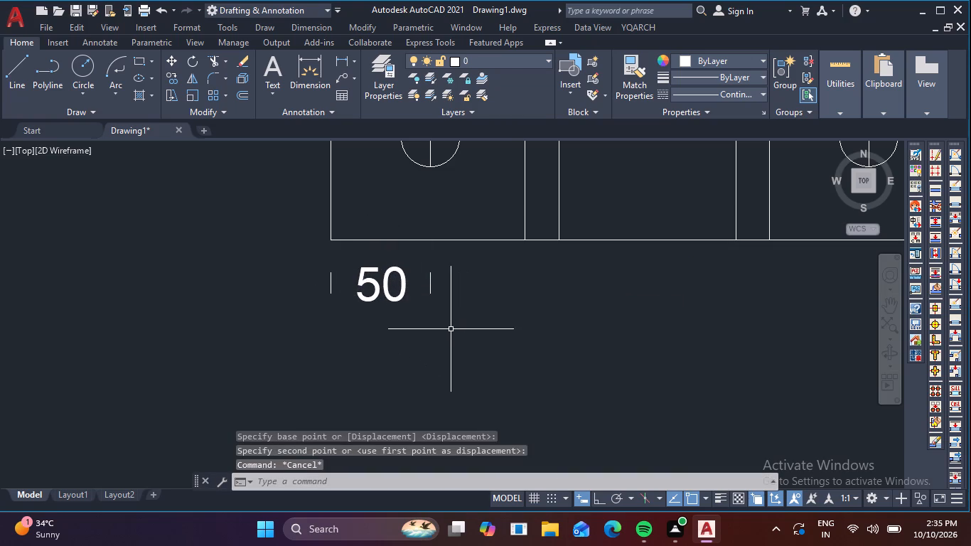
Draw short horizontal dimension lines from both tick midpoints towards the 50 text, the left one about 33 long.
key(l)
key(space)
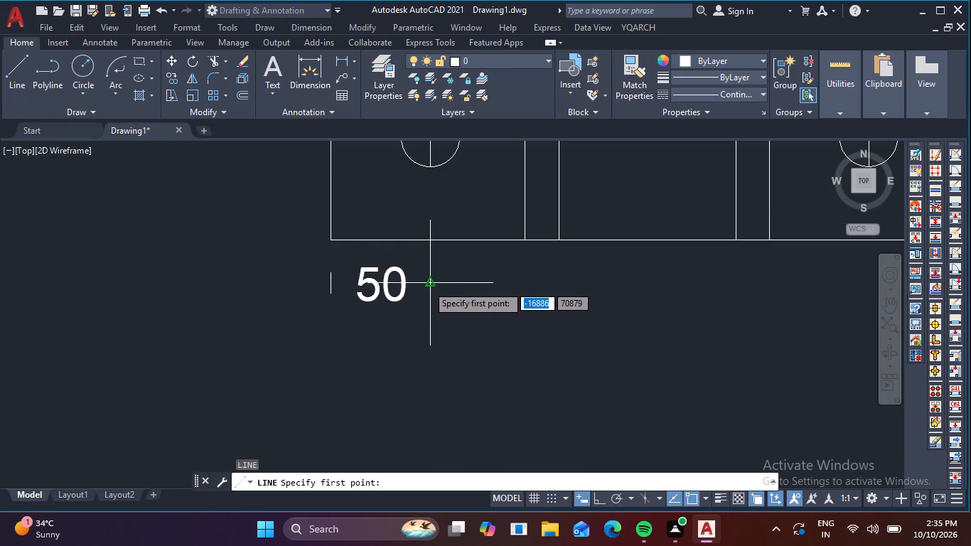
click(427, 285)
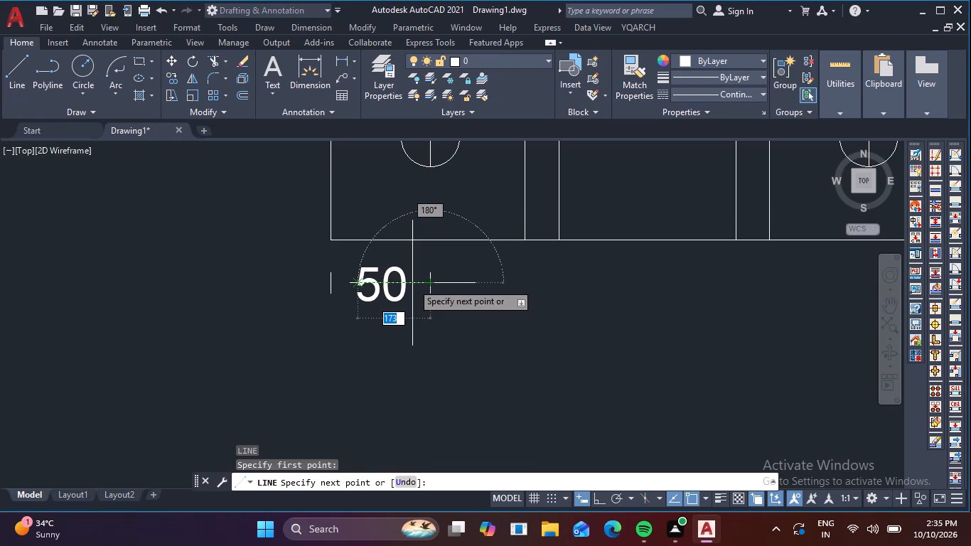
click(417, 283)
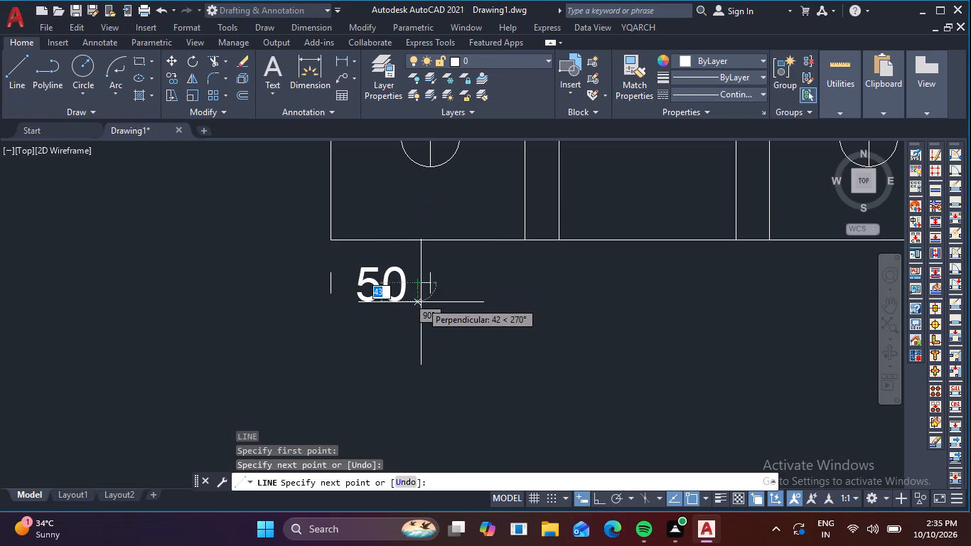
key(space)
key(space)
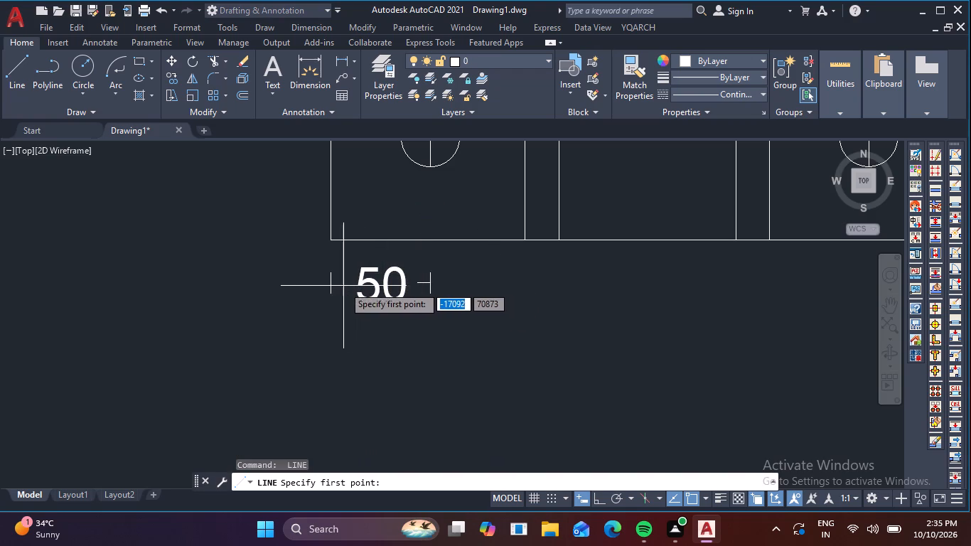
click(331, 284)
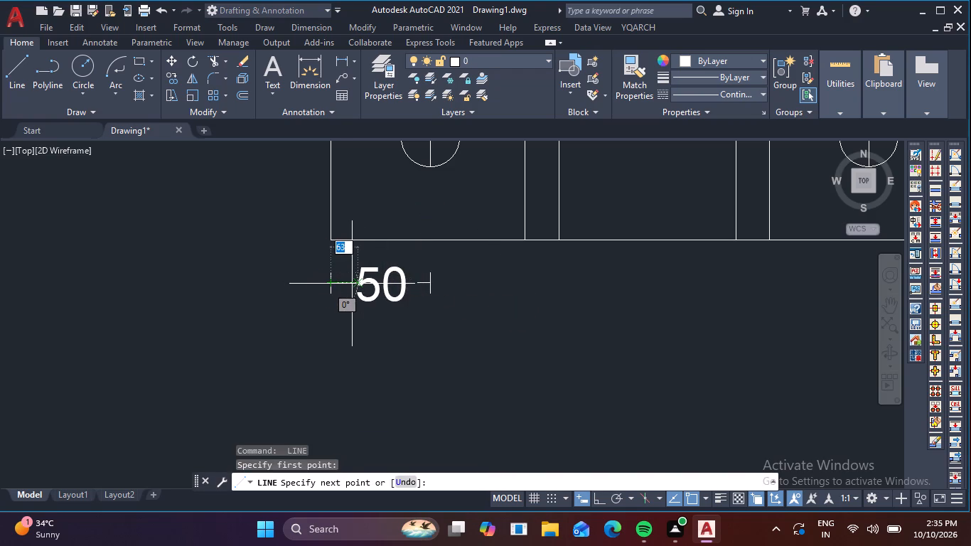
click(345, 284)
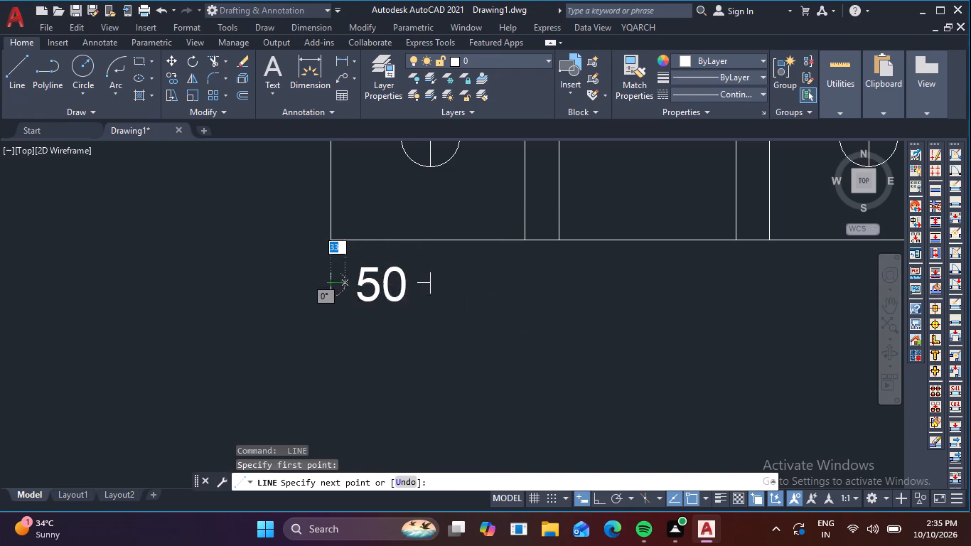
key(Escape)
scroll(353, 301, down, 3)
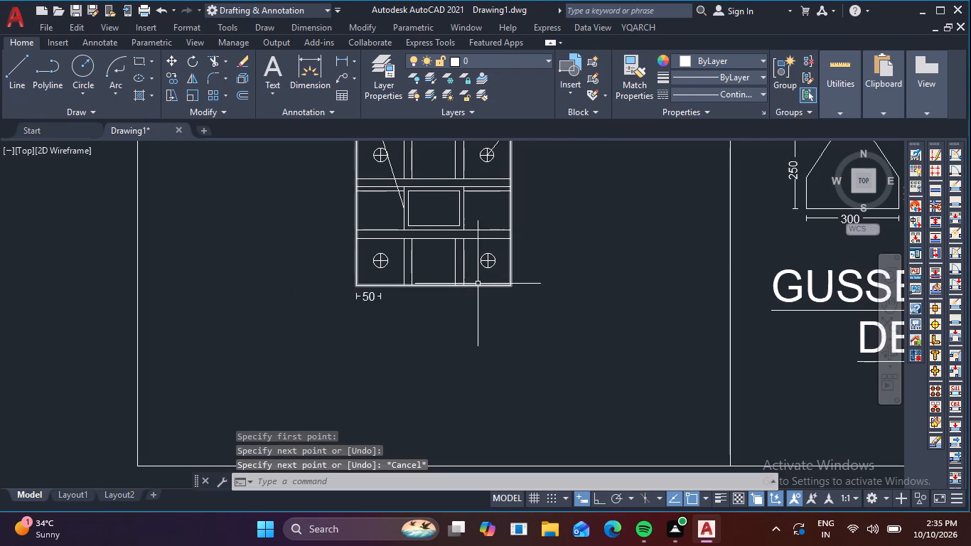
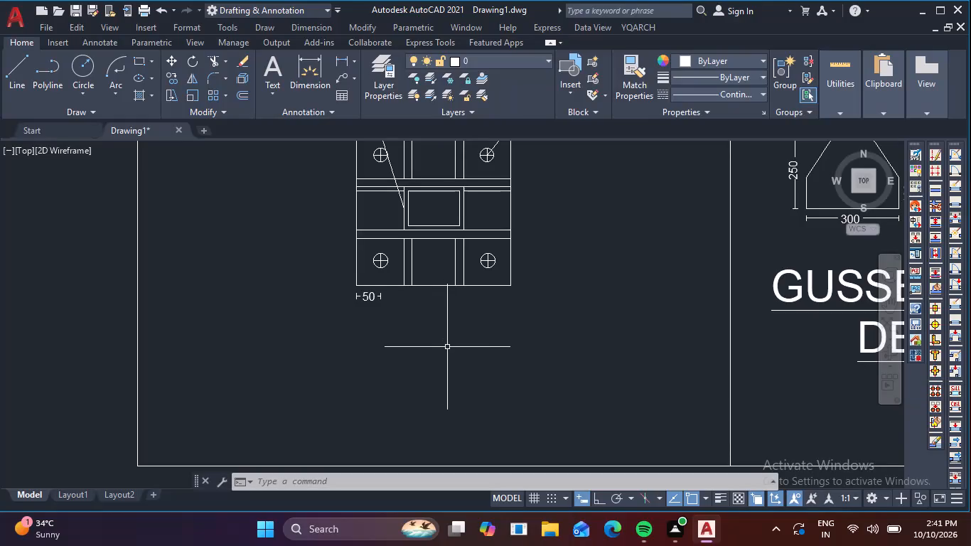
Copy the tick below the lower-left bolt horizontally to directly below the lower-right bolt of the base plate, with Ortho on.
middle_drag(451, 351, 478, 400)
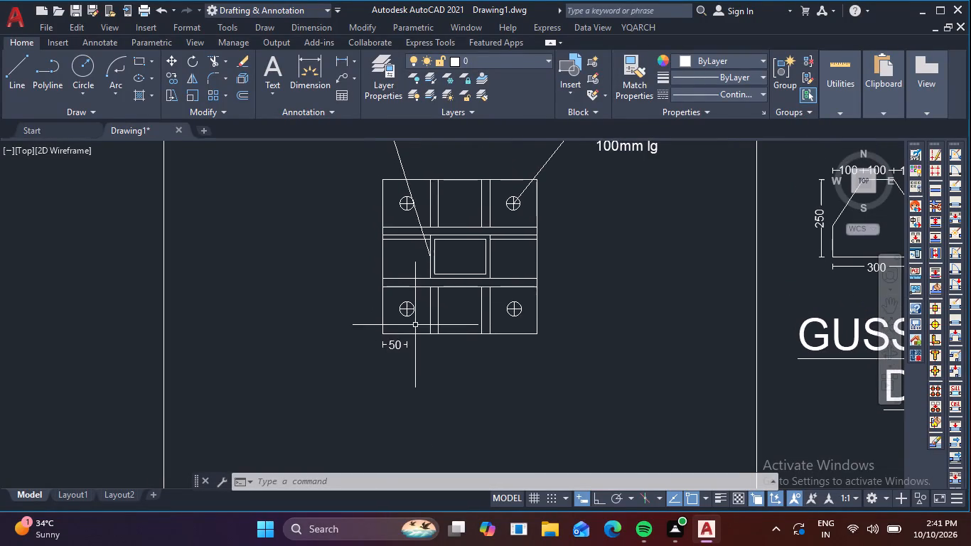
scroll(412, 331, up, 2)
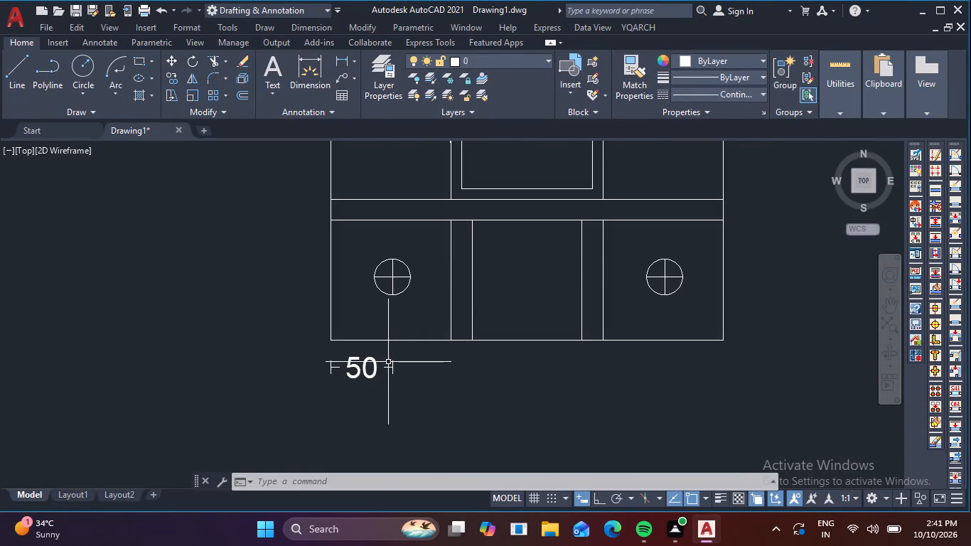
click(392, 364)
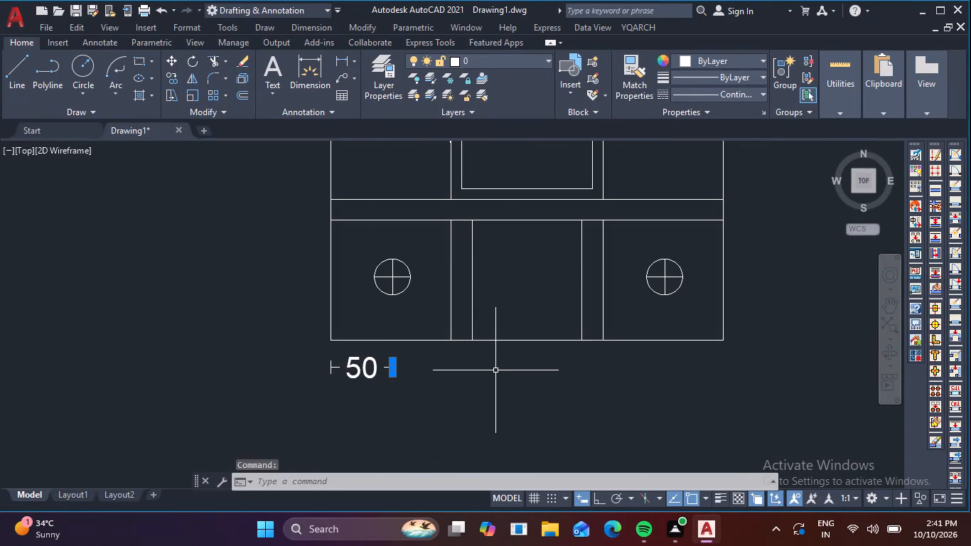
text(CO)
key(space)
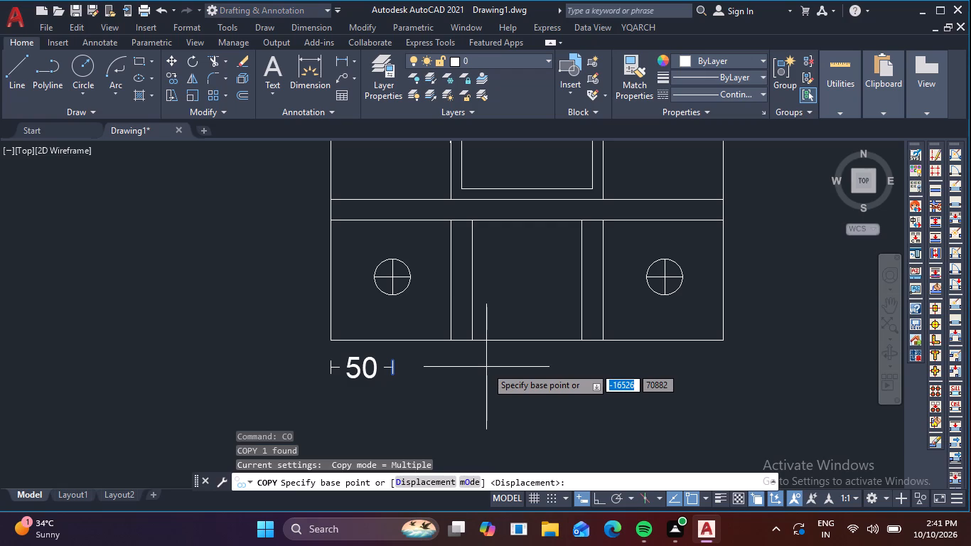
click(601, 506)
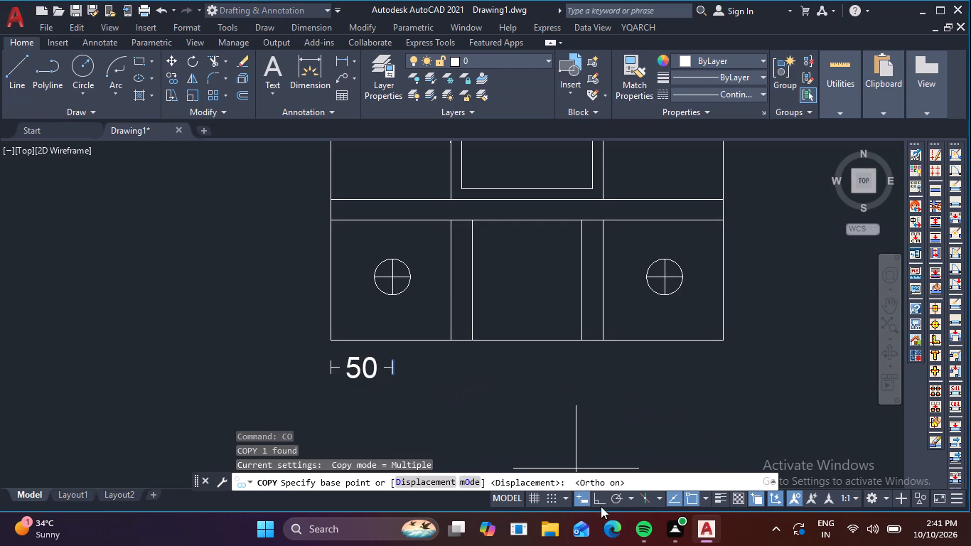
click(391, 362)
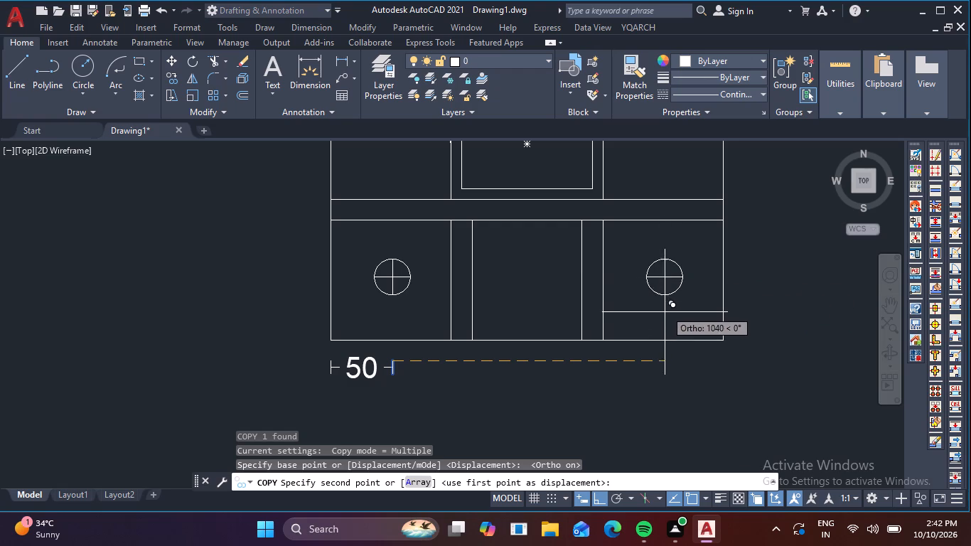
click(664, 362)
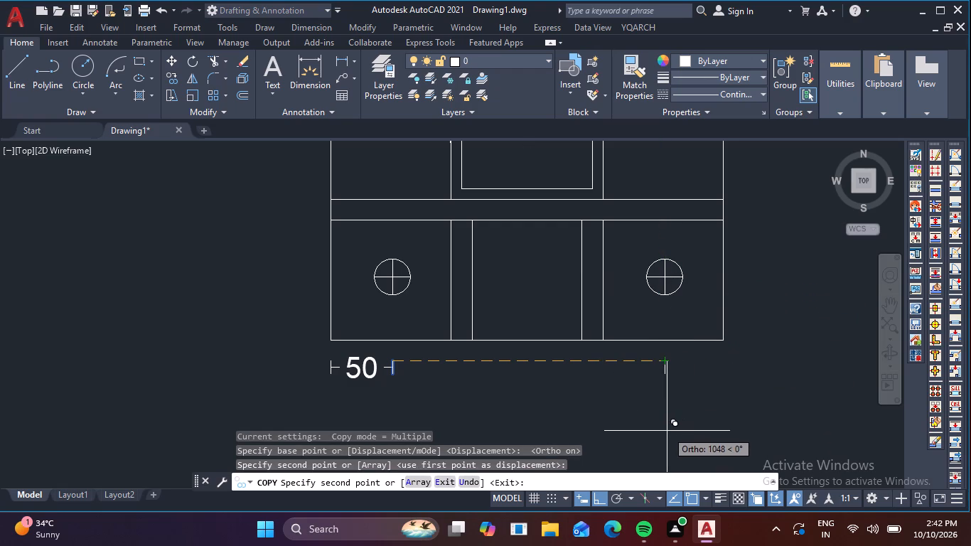
key(Escape)
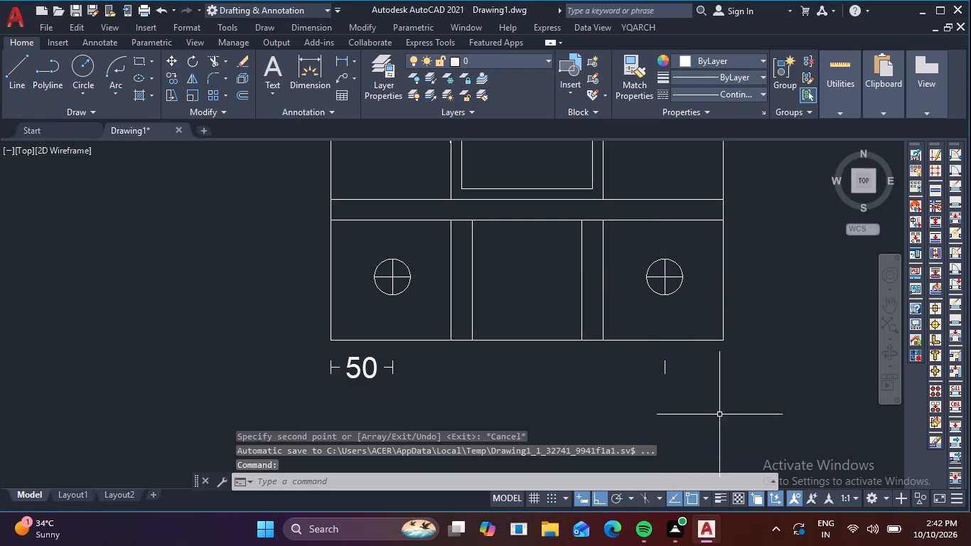
Copy the 300 text from below the gusset plate's front view to midway between the two bolt ticks below the base plate.
scroll(717, 417, down, 3)
middle_drag(753, 417, 594, 368)
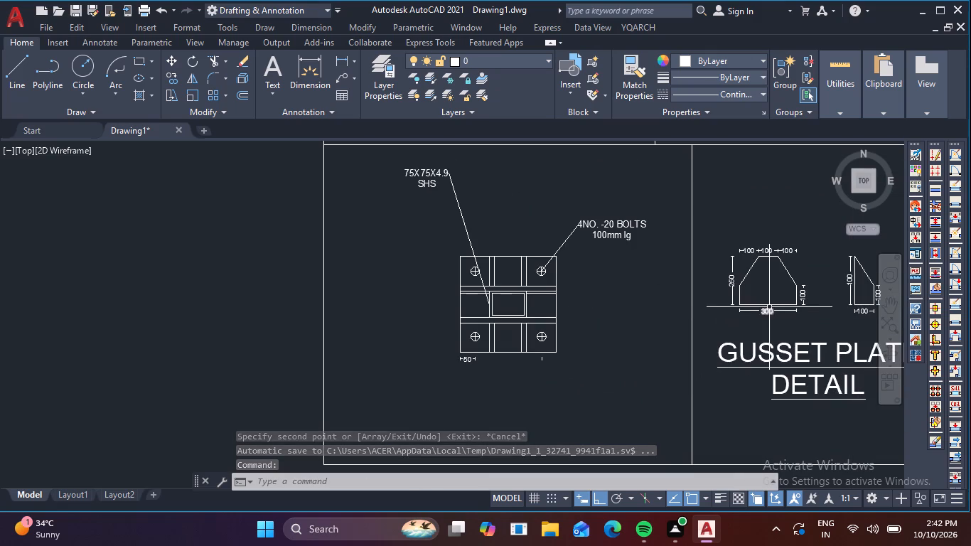
click(766, 312)
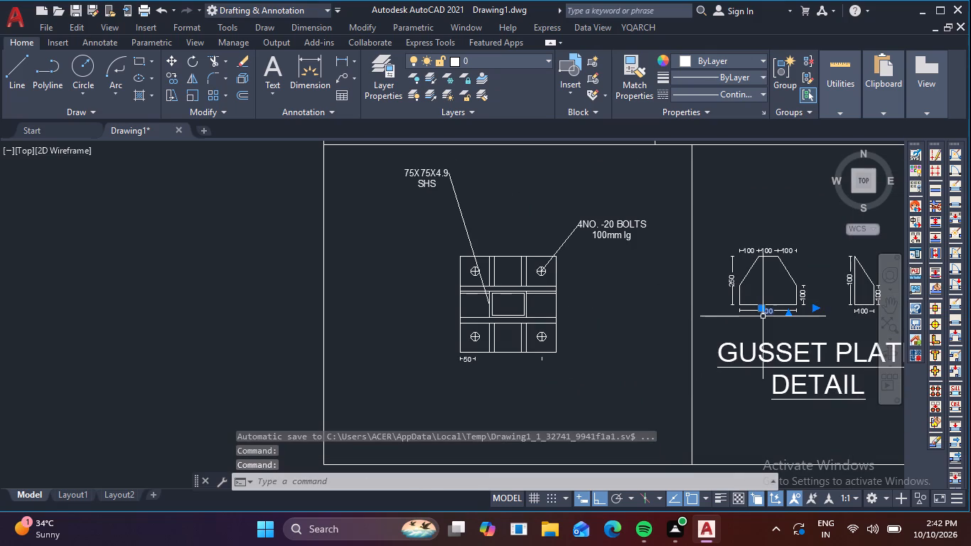
key(c)
text(O)
key(space)
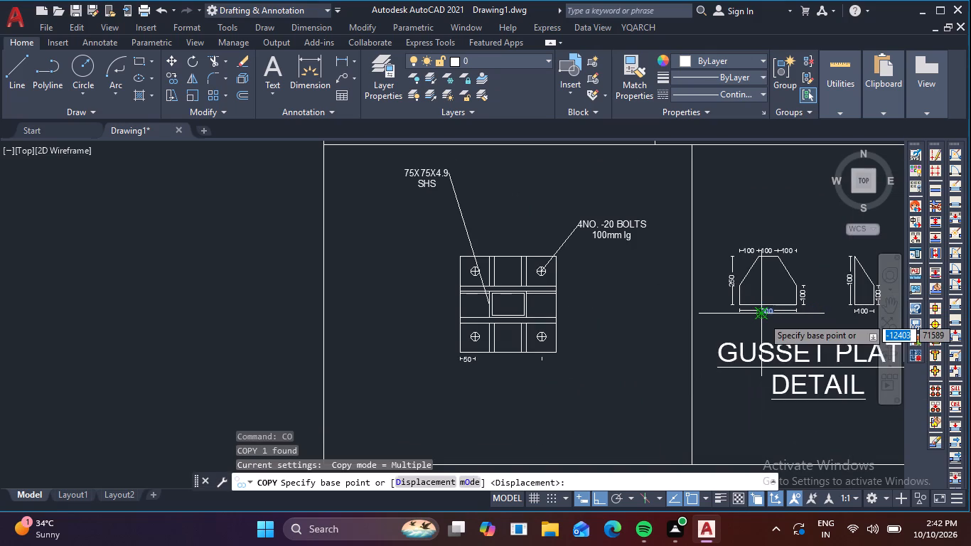
click(763, 317)
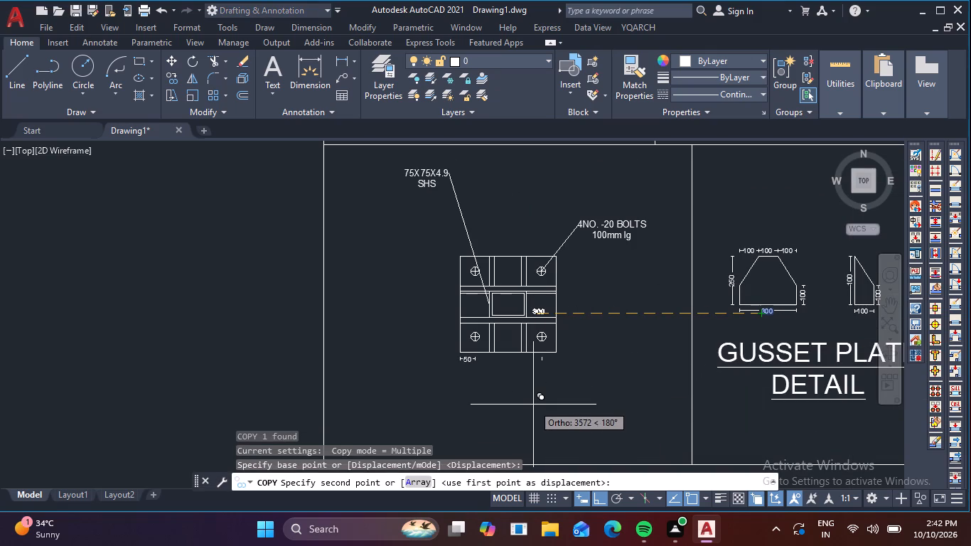
key(F8)
scroll(504, 386, up, 3)
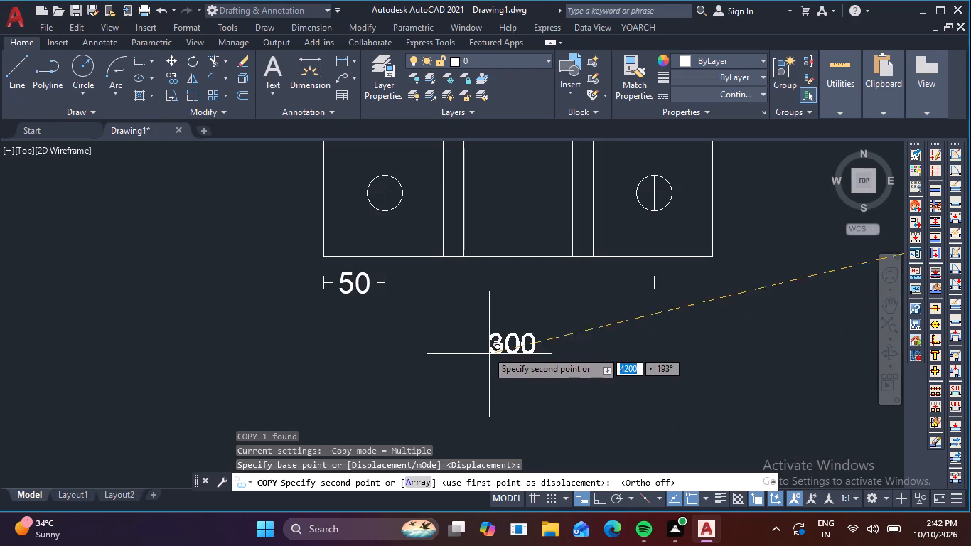
click(495, 294)
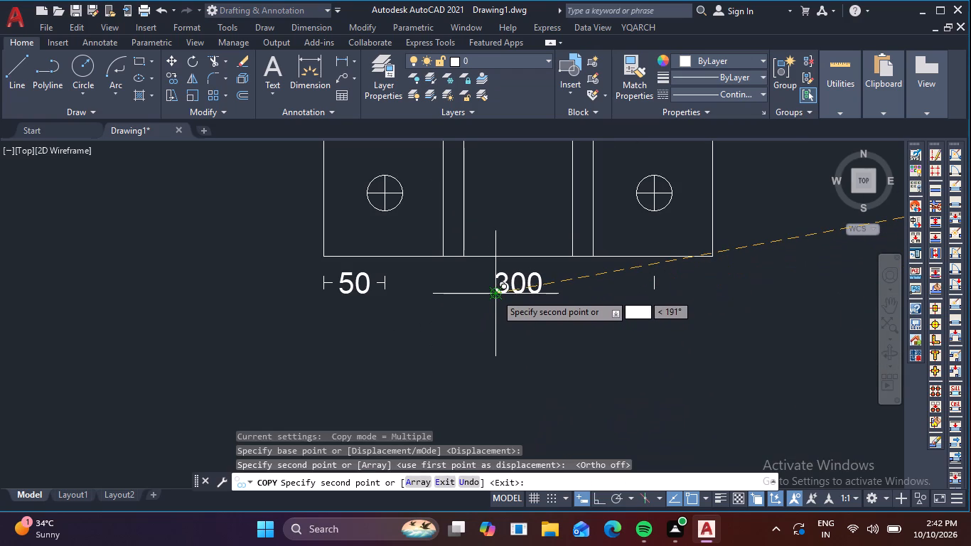
key(Escape)
Draw horizontal dimension lines from both bolt ticks towards the 300 text, about 392 long from the right tick and about 368 from the left.
key(l)
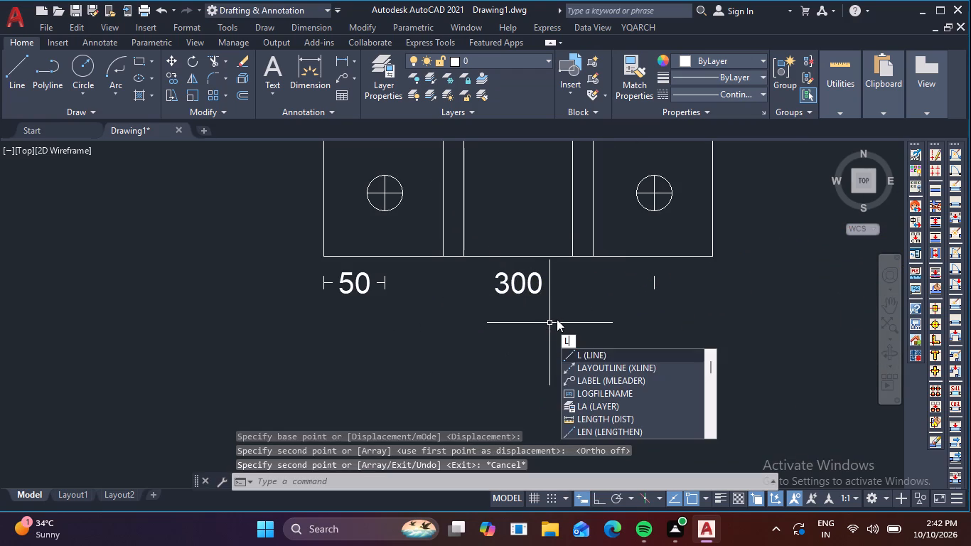
key(space)
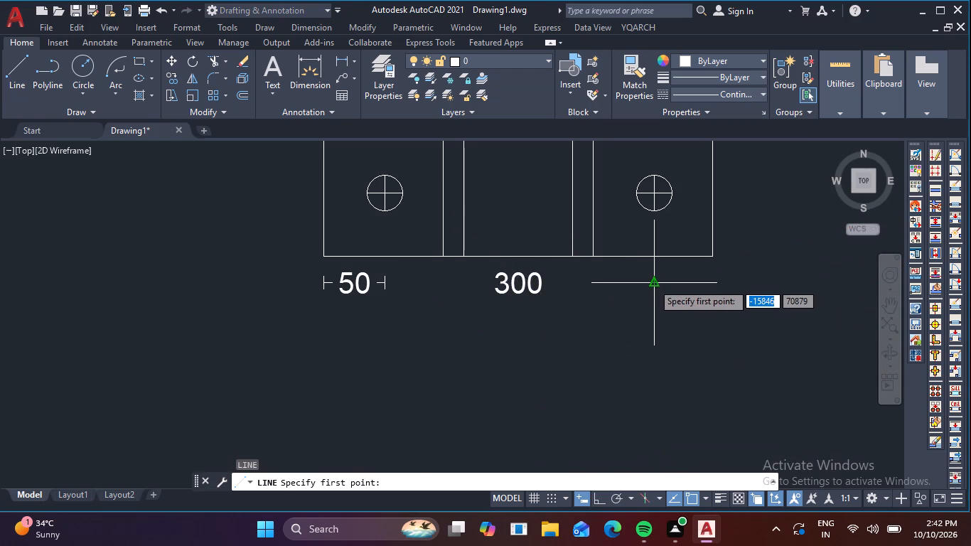
click(653, 283)
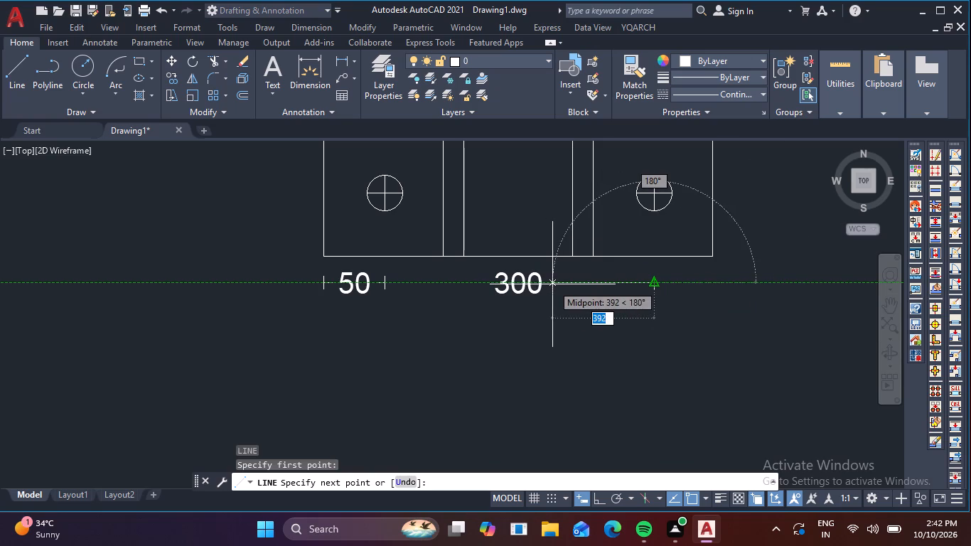
click(552, 284)
key(space)
key(space)
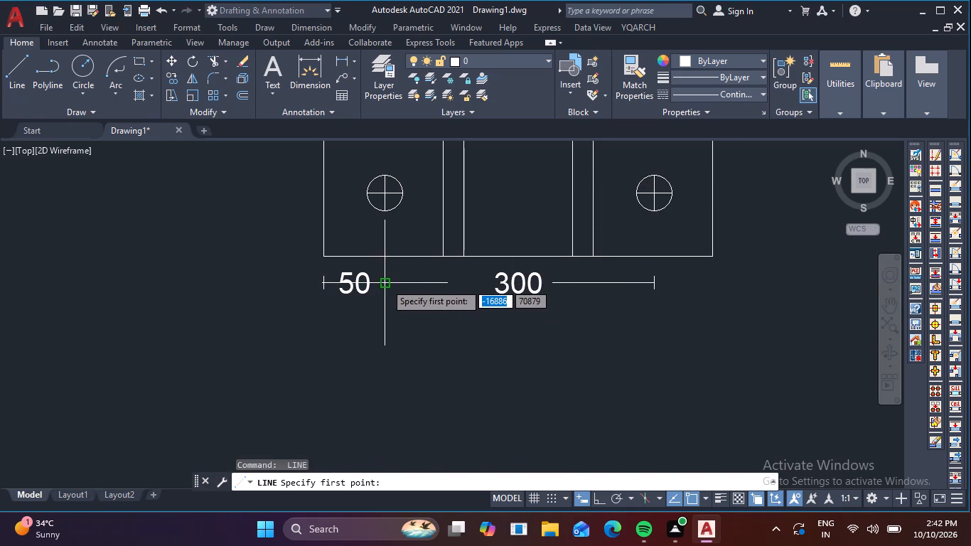
click(385, 283)
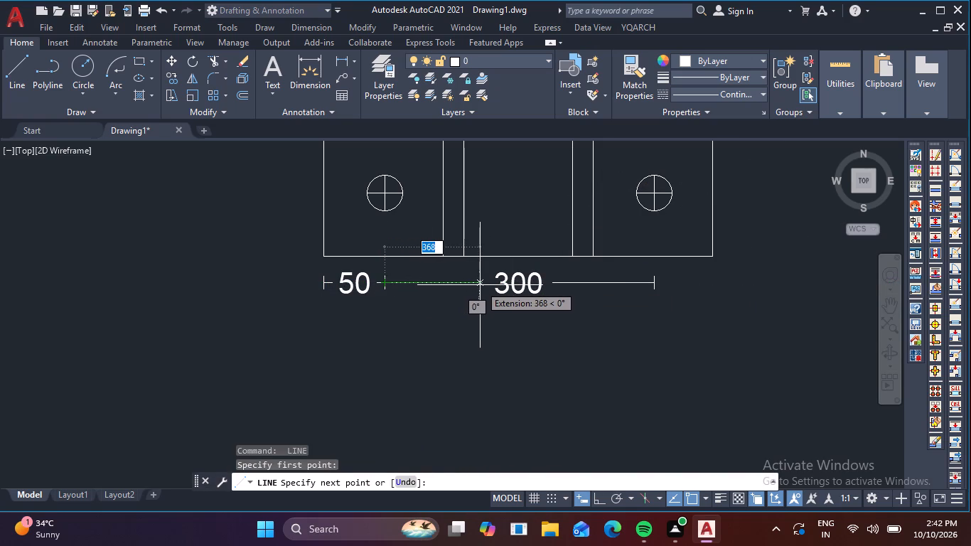
click(481, 285)
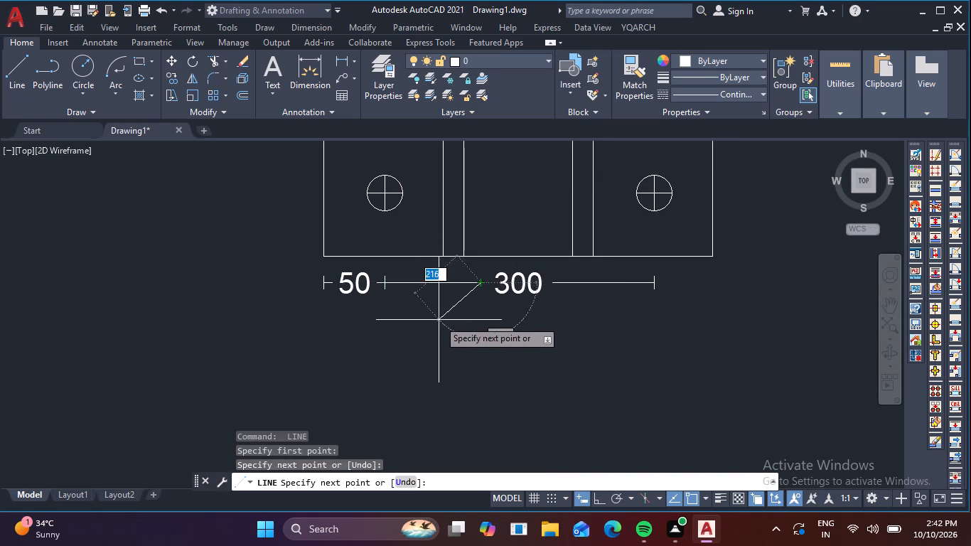
key(Escape)
Mirror the 50 text with its outer tick and short line about the base plate's vertical centreline, keeping the originals.
scroll(547, 302, down, 1)
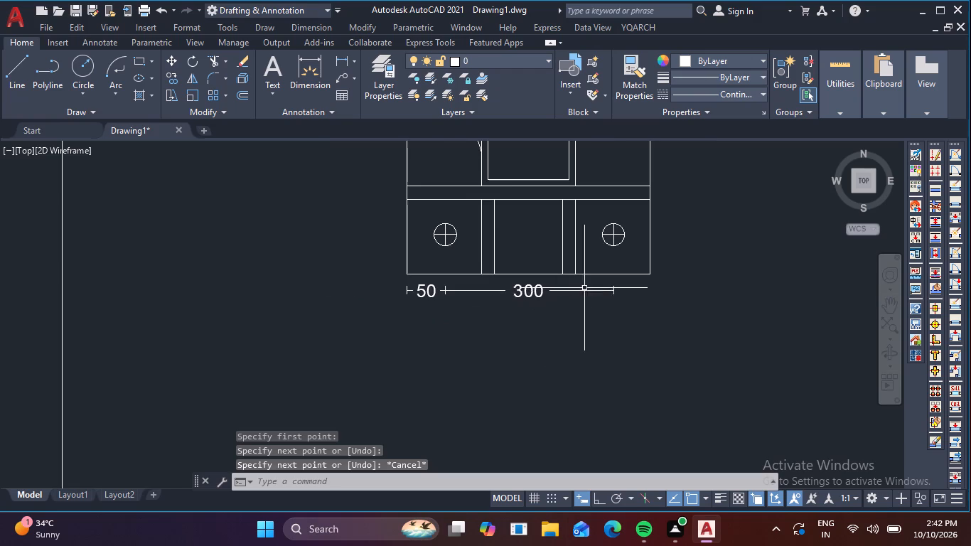
scroll(587, 288, down, 1)
scroll(683, 280, down, 1)
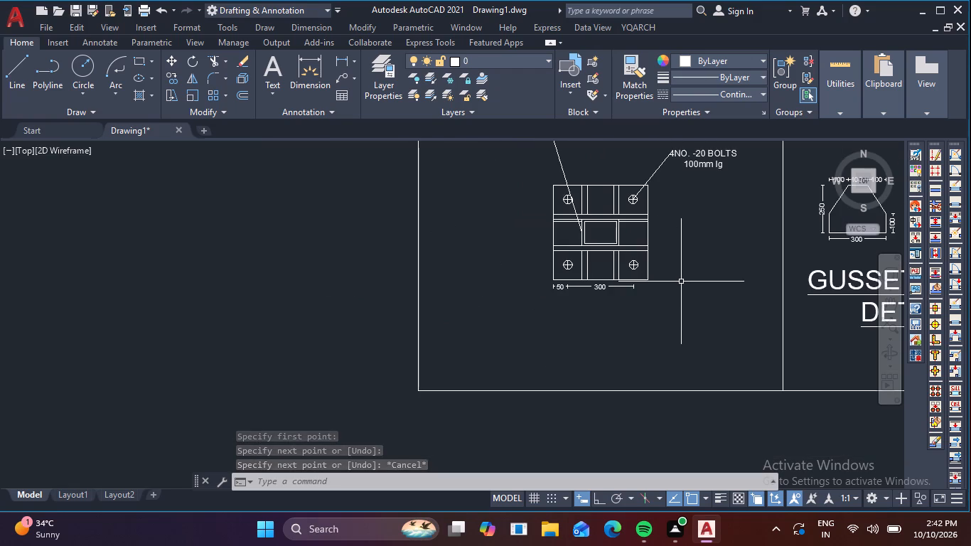
scroll(549, 306, up, 3)
drag(596, 242, 597, 243)
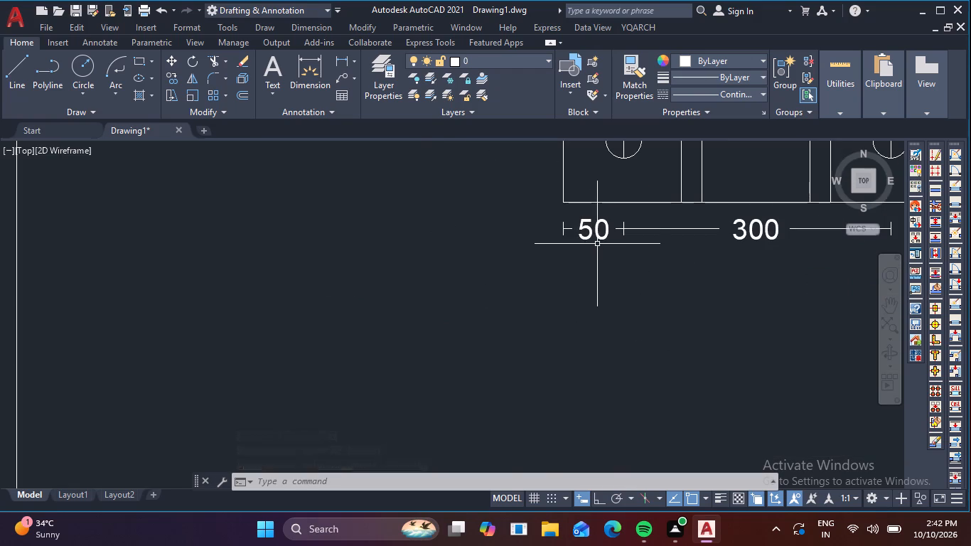
drag(597, 243, 579, 231)
click(535, 218)
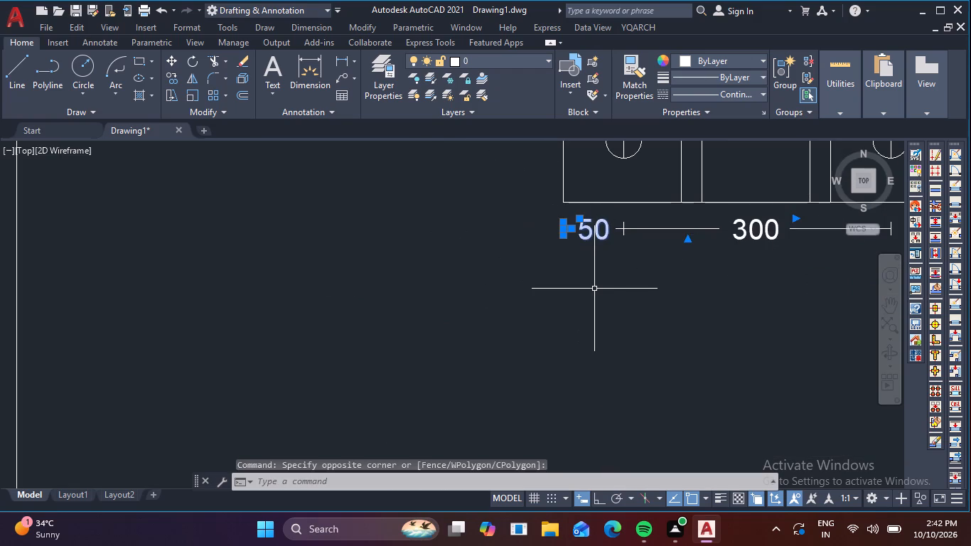
text(MI)
key(space)
middle_drag(662, 286, 496, 312)
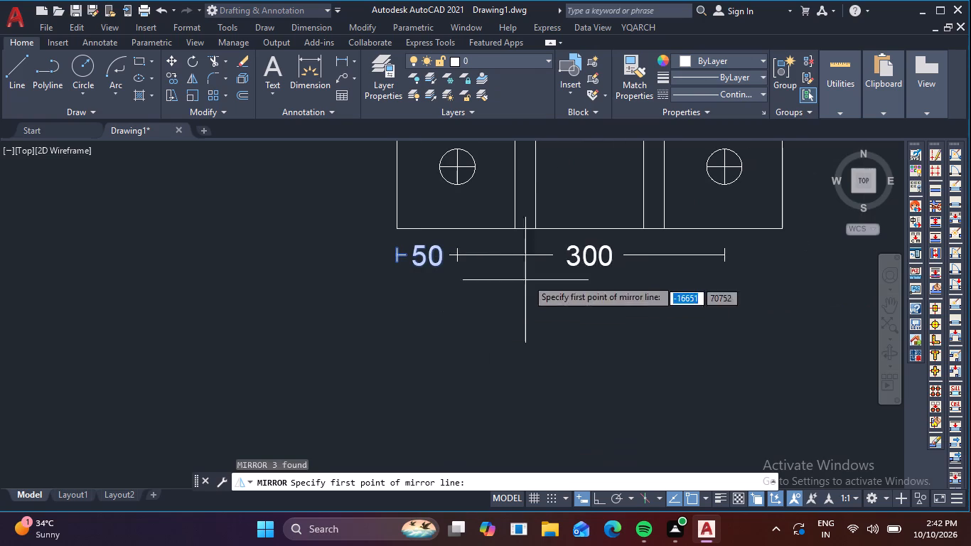
click(589, 232)
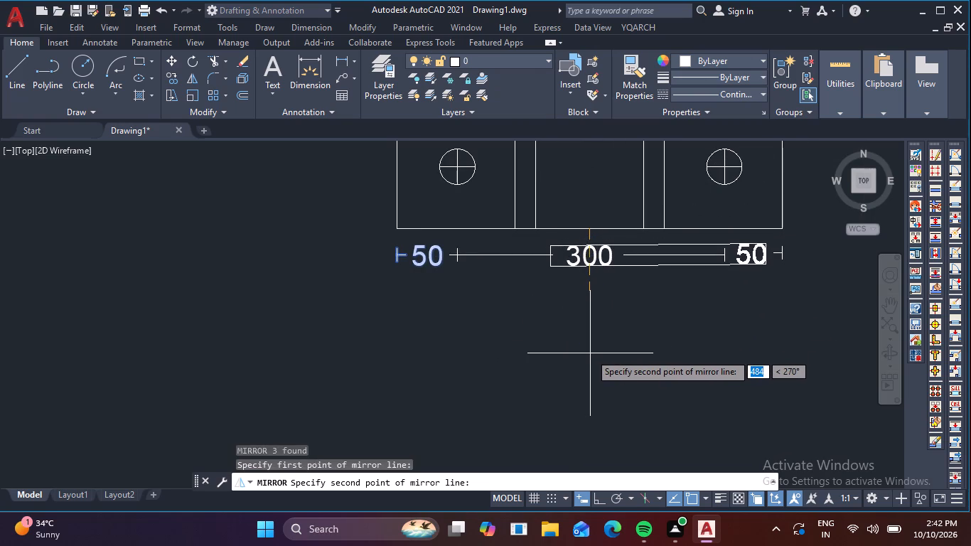
key(F8)
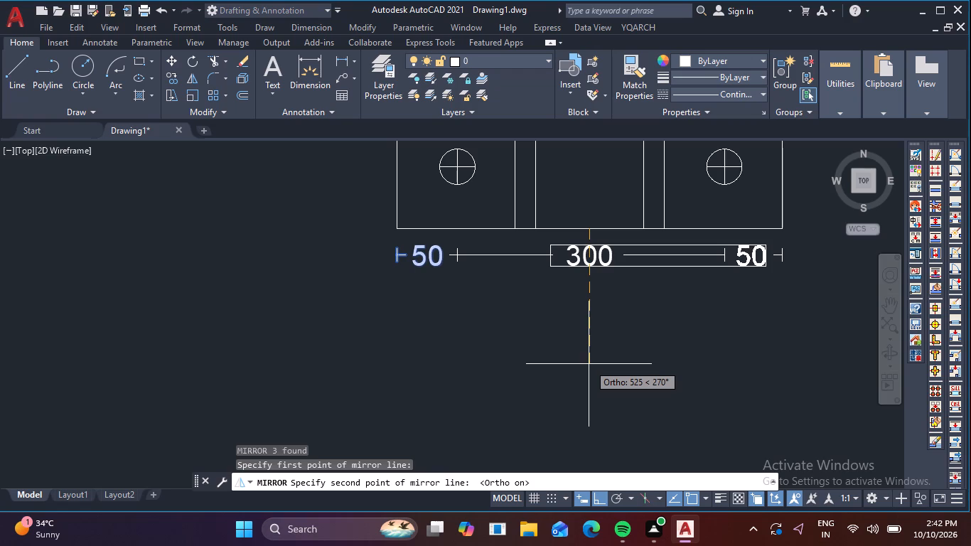
click(589, 364)
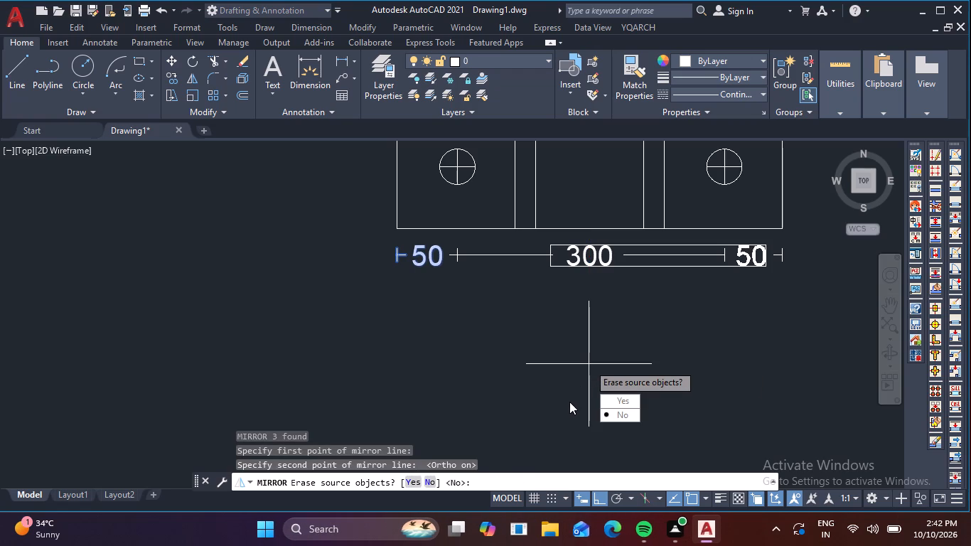
key(n)
key(space)
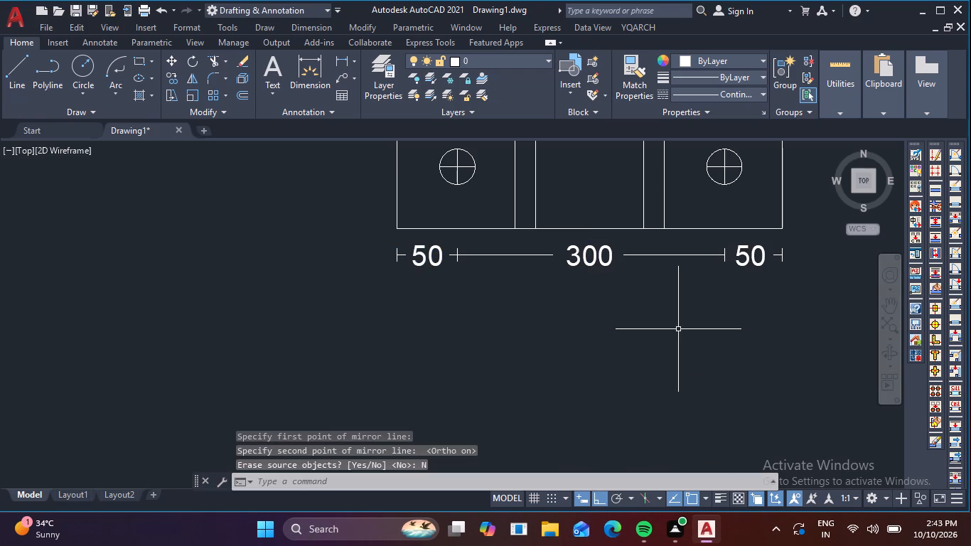
Start the Rectangle command to draw a new rectangle in the drawing.
scroll(679, 328, down, 3)
middle_drag(794, 304, 712, 366)
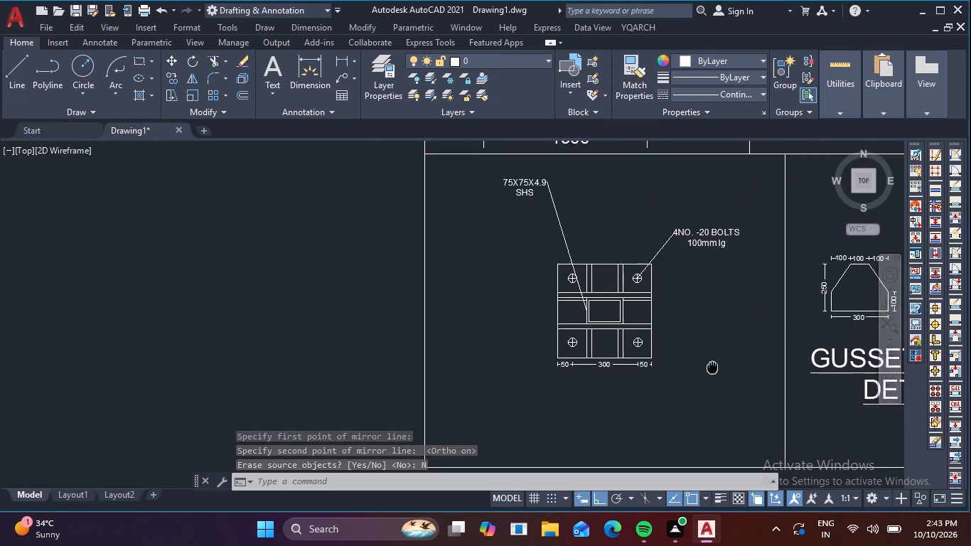
middle_drag(712, 366, 712, 375)
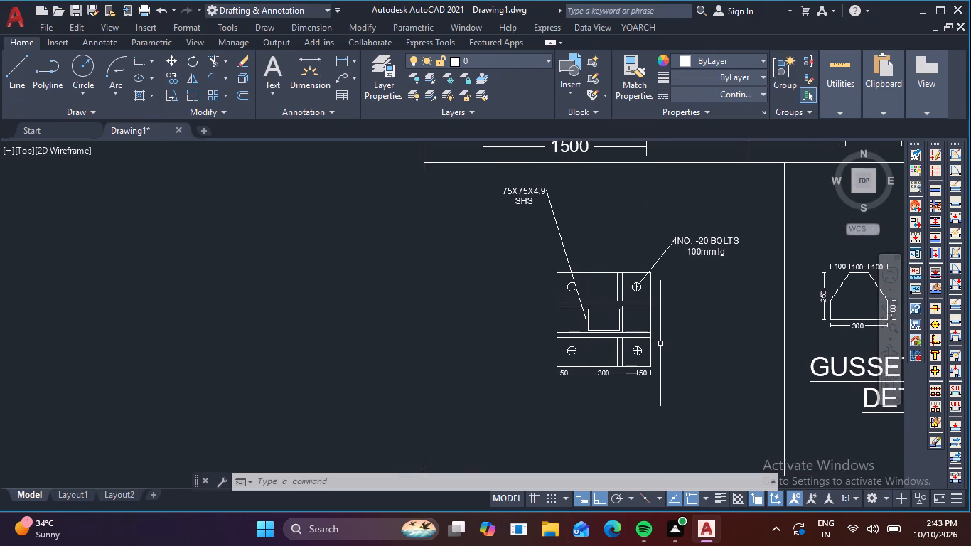
scroll(616, 367, down, 2)
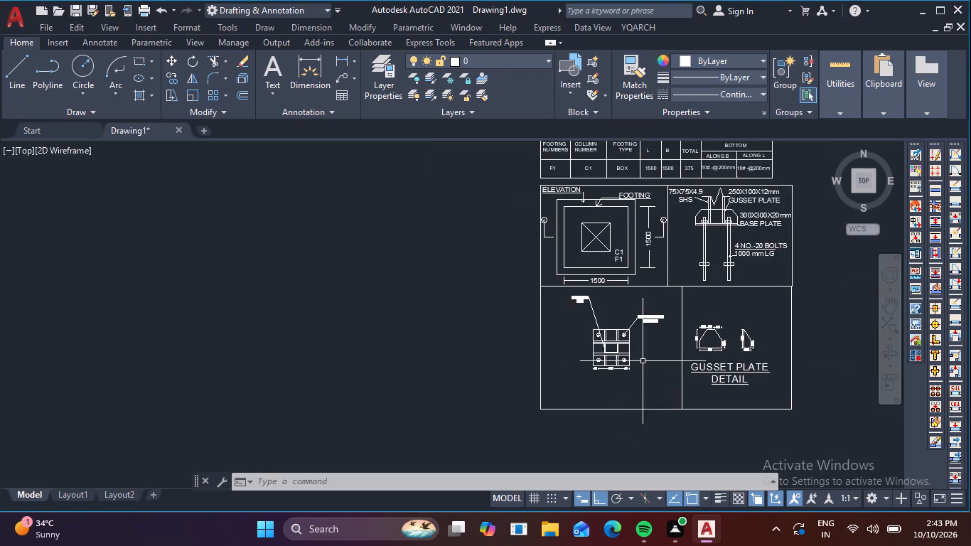
scroll(658, 359, down, 4)
scroll(714, 350, up, 3)
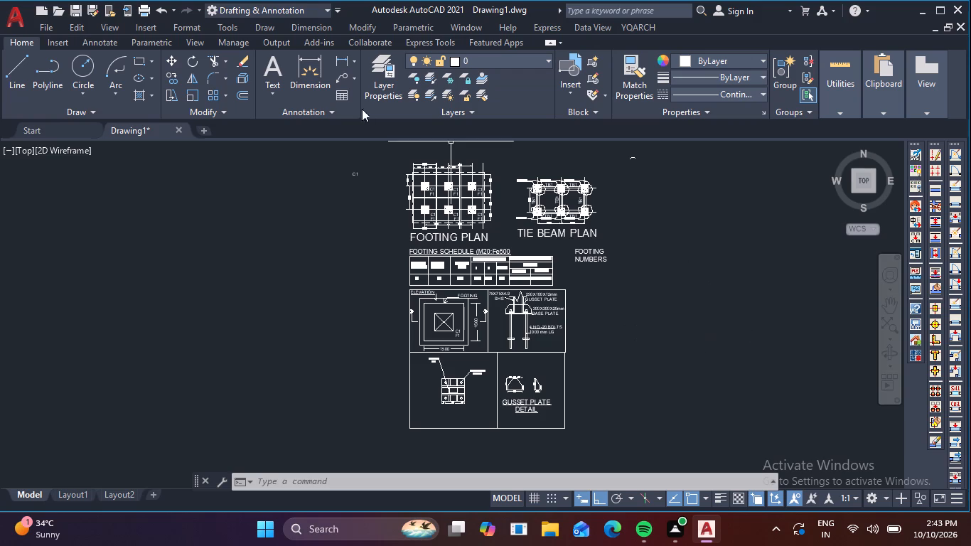
click(139, 62)
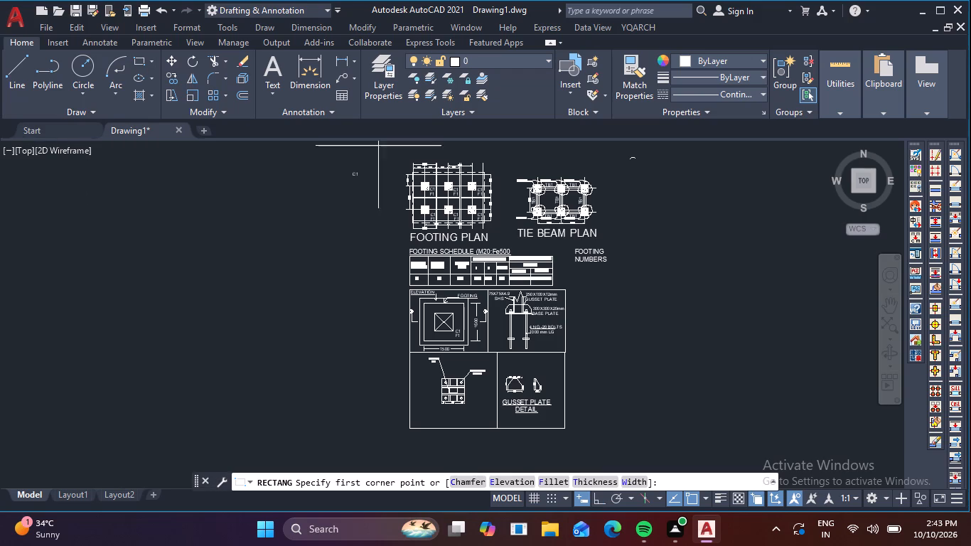
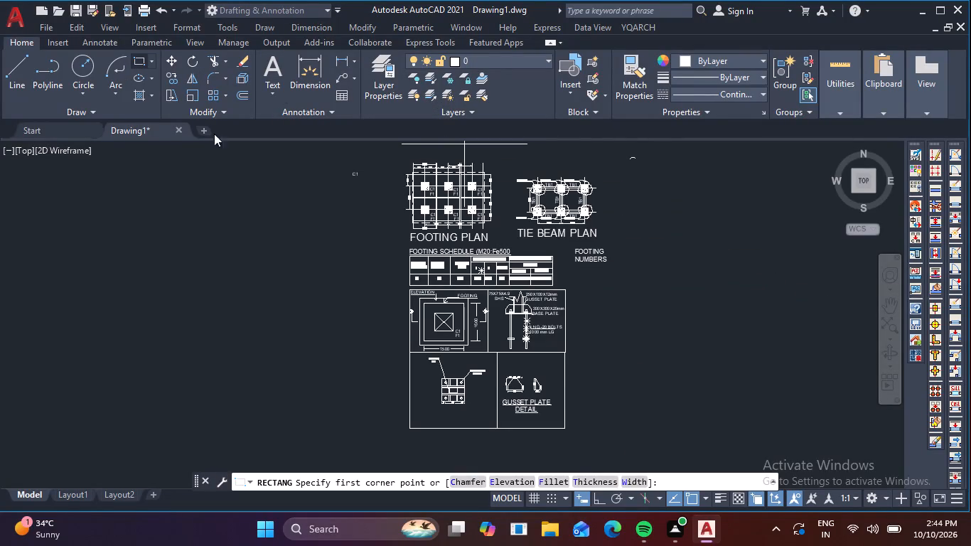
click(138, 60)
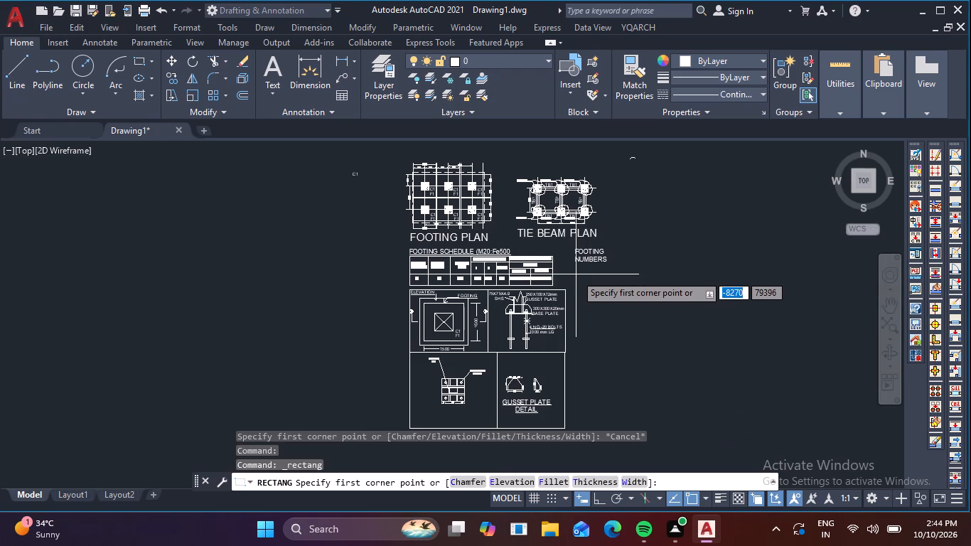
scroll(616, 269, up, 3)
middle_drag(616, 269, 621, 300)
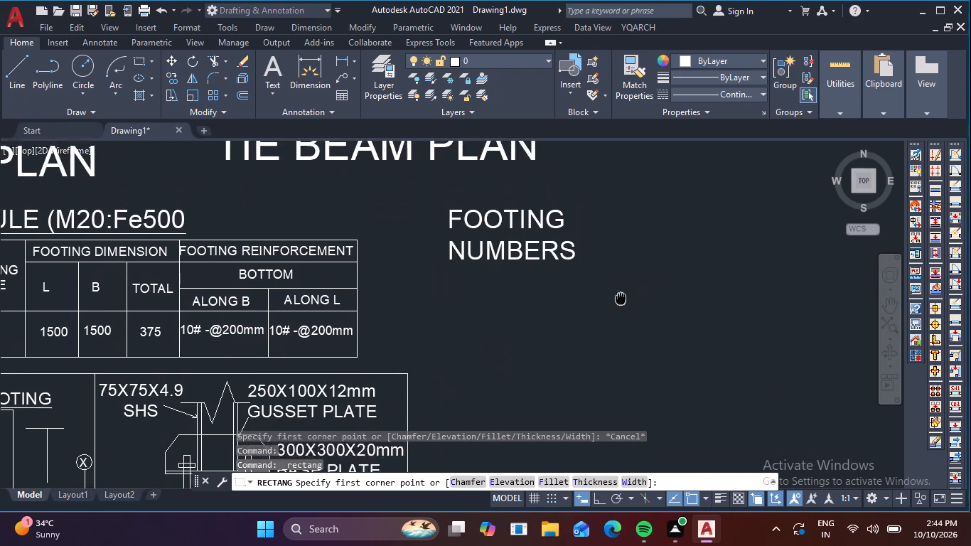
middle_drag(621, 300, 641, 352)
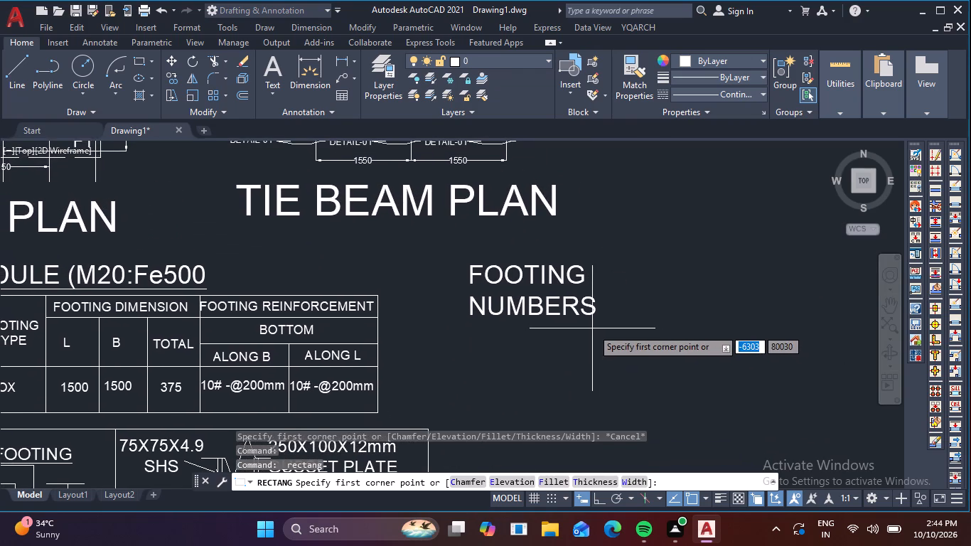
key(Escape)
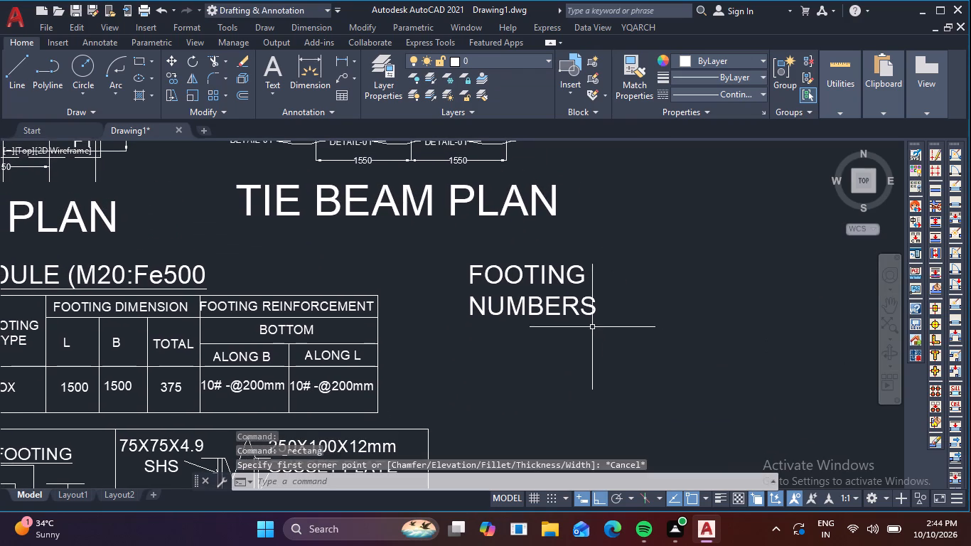
Delete the stray FOOTING NUMBERS text below the tie beam plan.
click(580, 296)
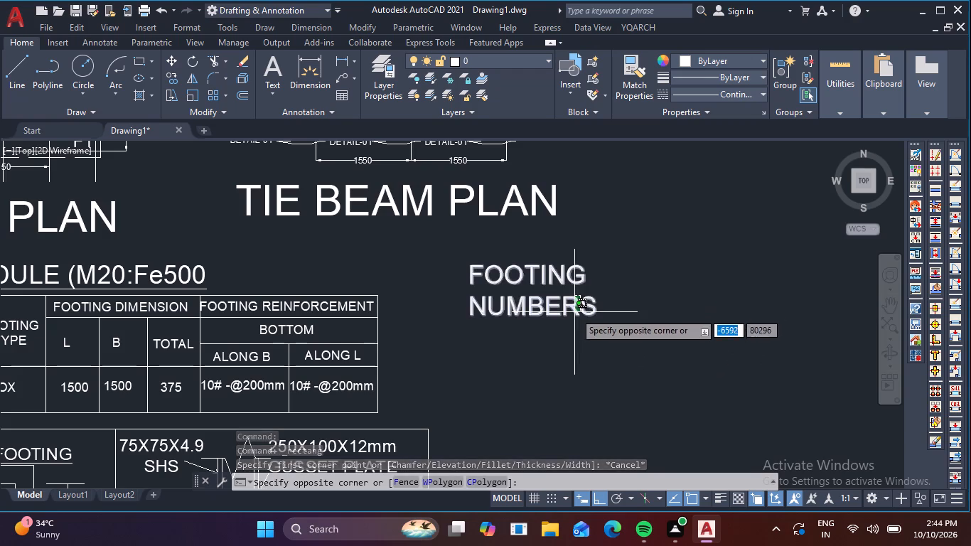
click(574, 312)
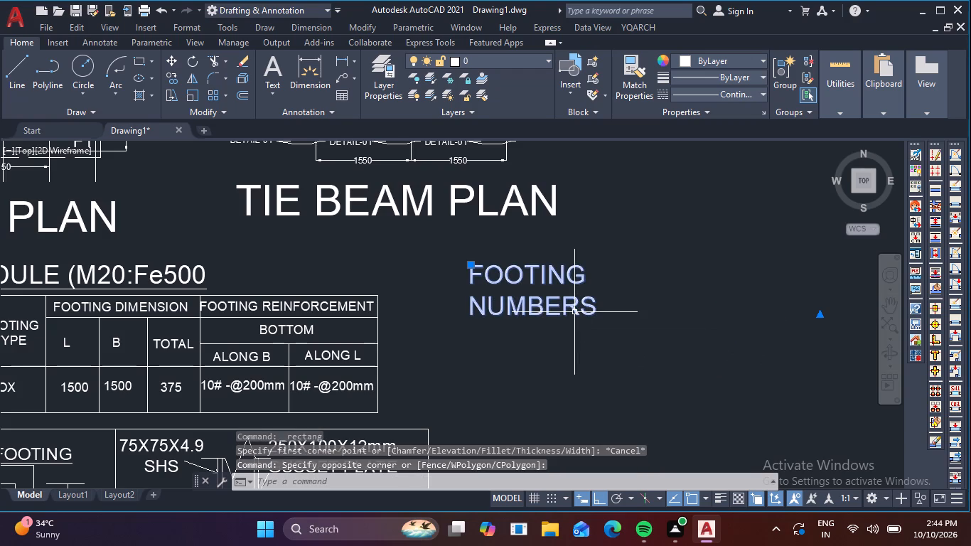
key(Delete)
Delete the stray small arc above and to the right of the tie beam plan.
scroll(574, 312, down, 3)
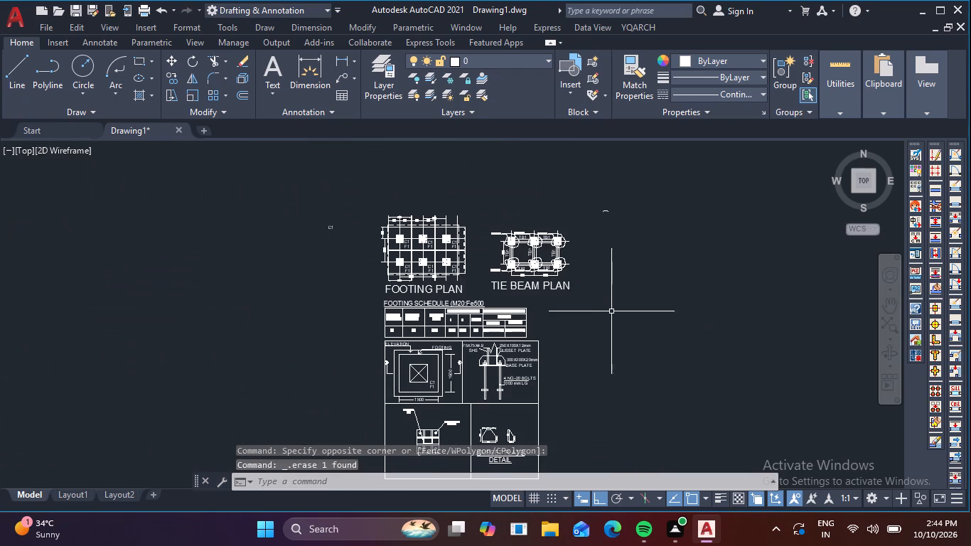
scroll(607, 210, up, 3)
click(621, 218)
click(552, 210)
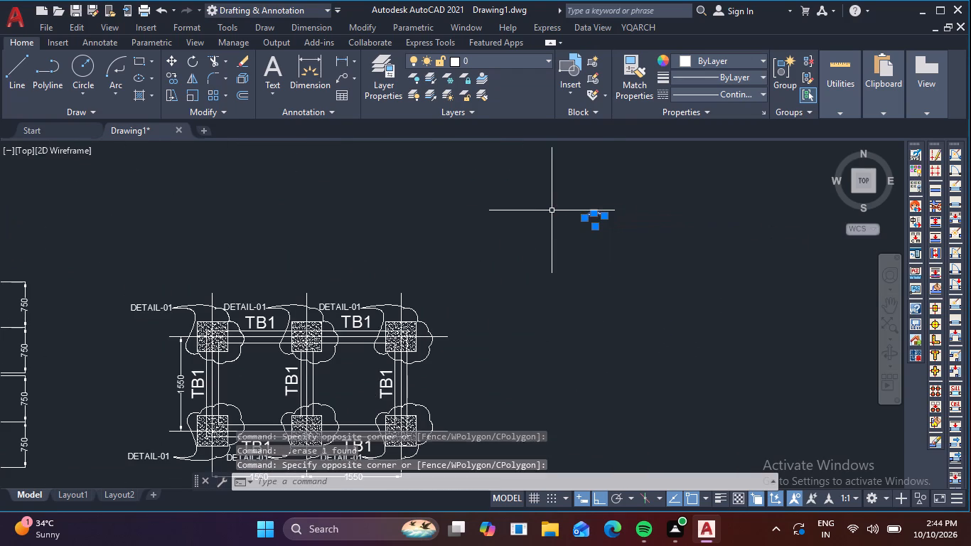
key(Delete)
Draw a wide rectangular frame below the tie beam plan, to the right of the footing schedule and detail boxes.
scroll(563, 267, down, 2)
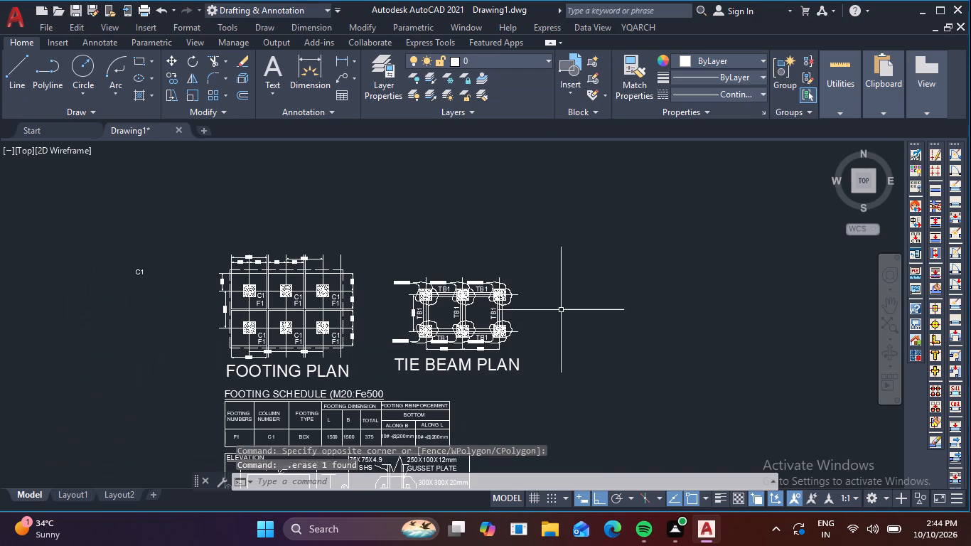
middle_drag(523, 375, 534, 295)
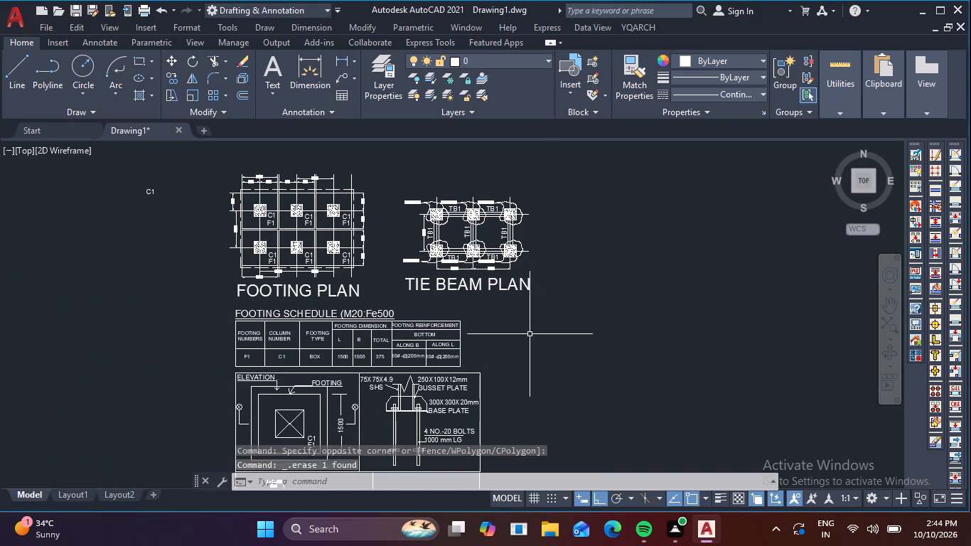
key(r)
key(e)
key(c)
key(space)
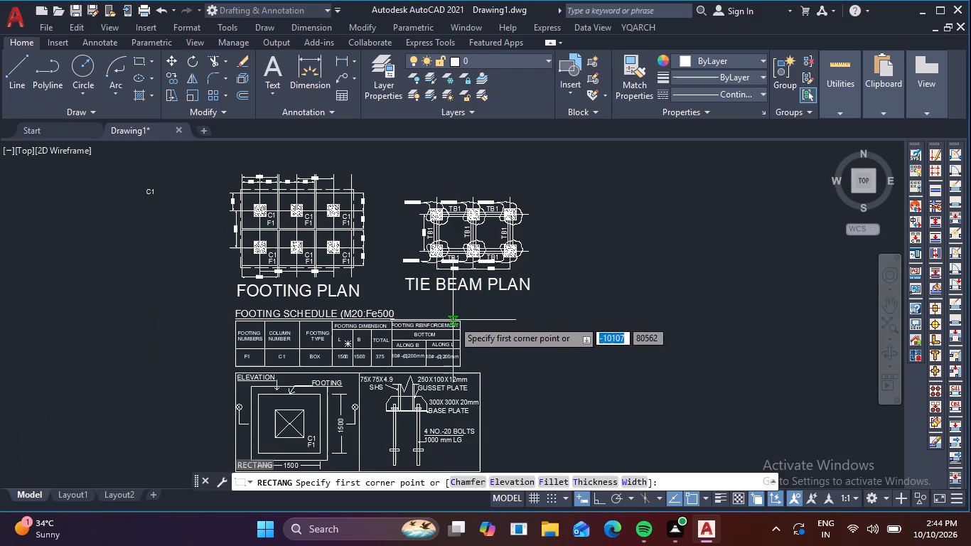
click(496, 321)
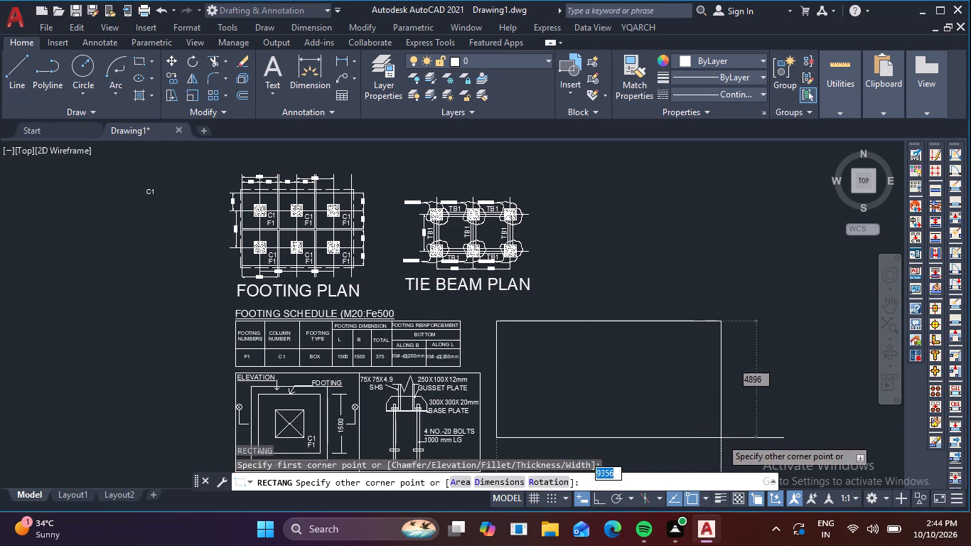
click(753, 449)
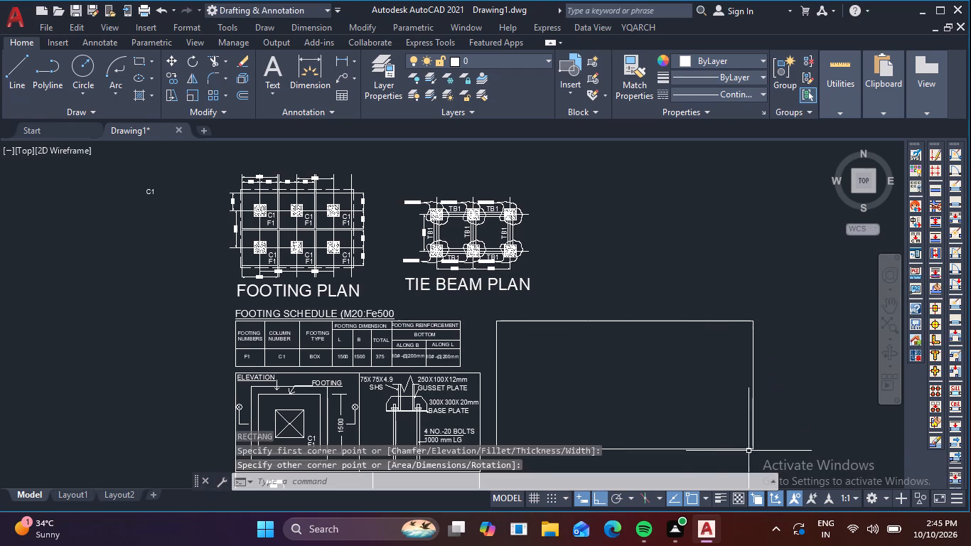
middle_drag(572, 393, 667, 364)
middle_drag(667, 364, 609, 335)
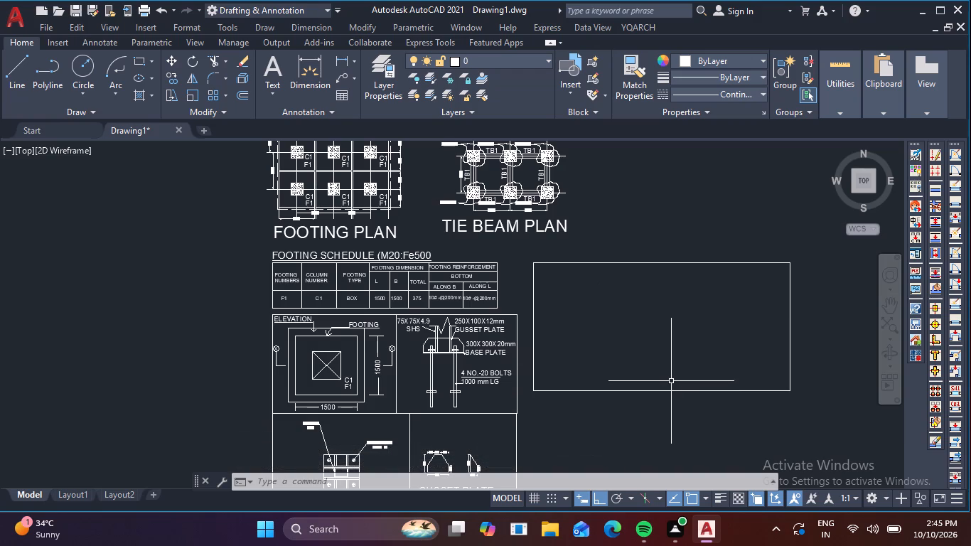
key(Escape)
key(Escape)
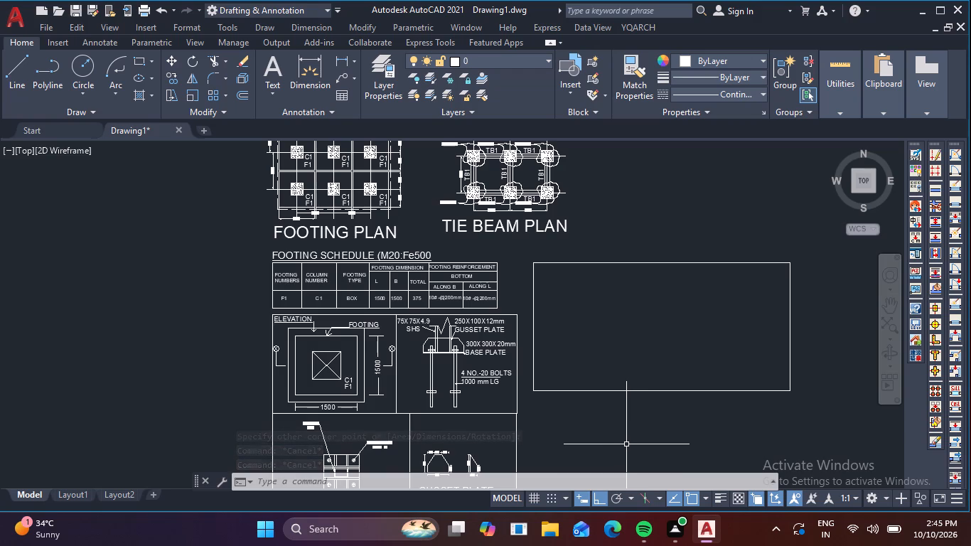
Draw a vertical line about 3763 long inside the new frame, near its left edge.
key(l)
key(space)
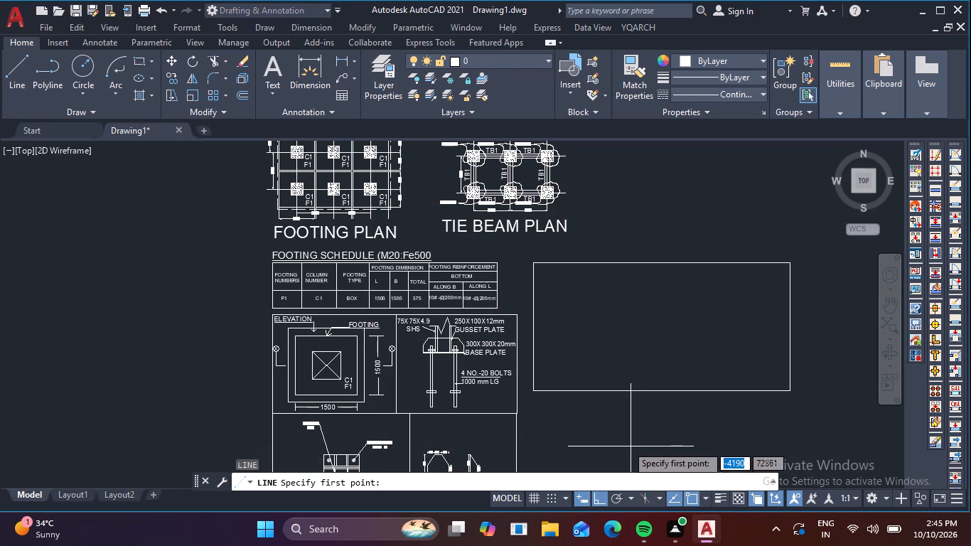
scroll(550, 294, up, 1)
click(554, 276)
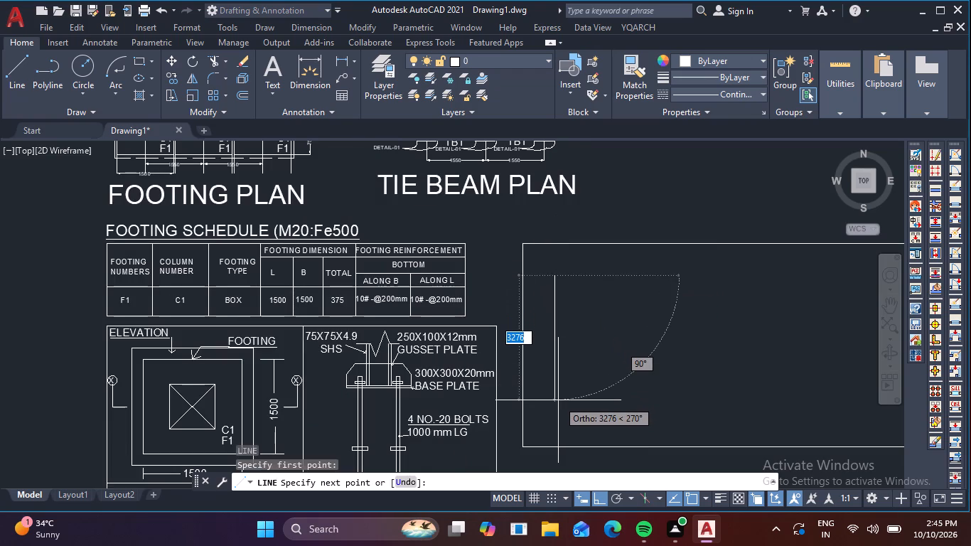
click(560, 419)
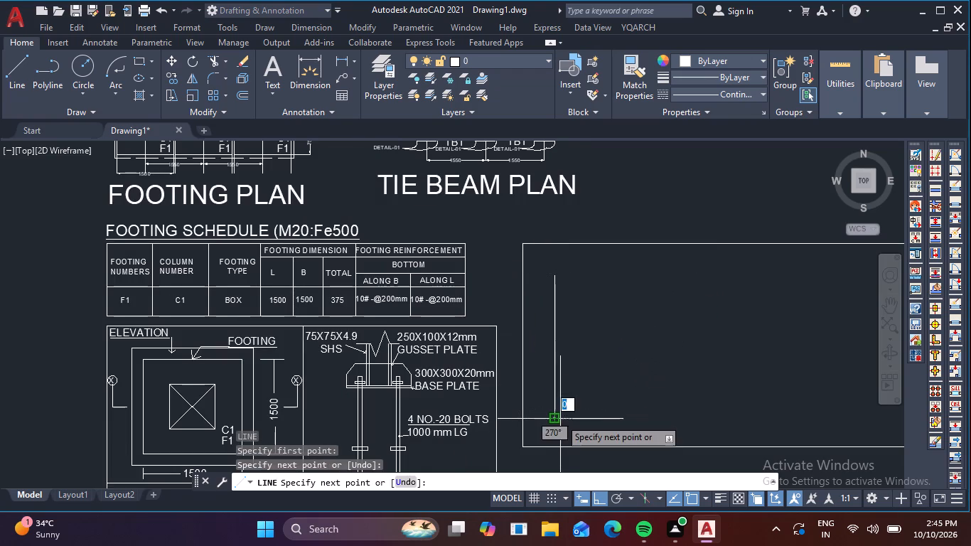
key(space)
Draw a 1000 horizontal line rightward from the vertical line's top, continuing straight down level with the first line's lower end.
key(space)
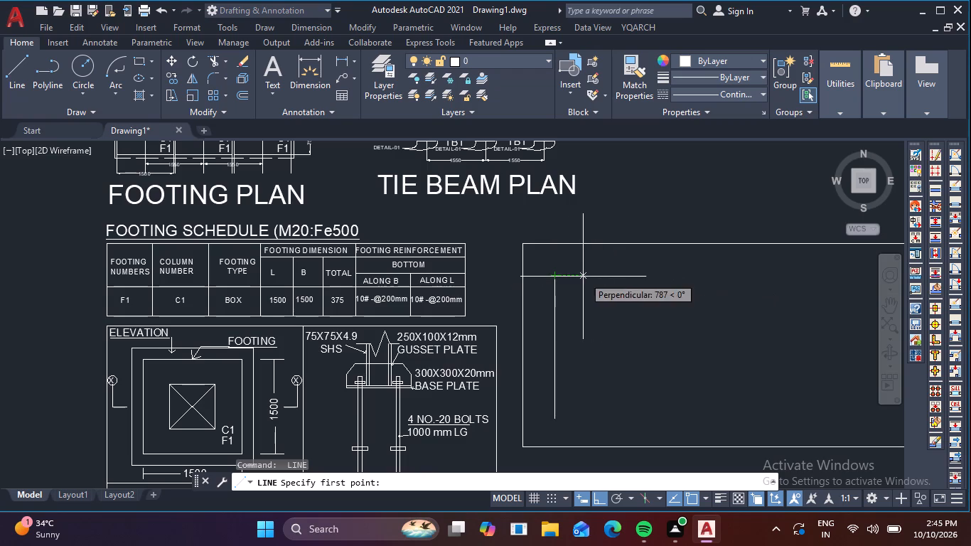
click(557, 278)
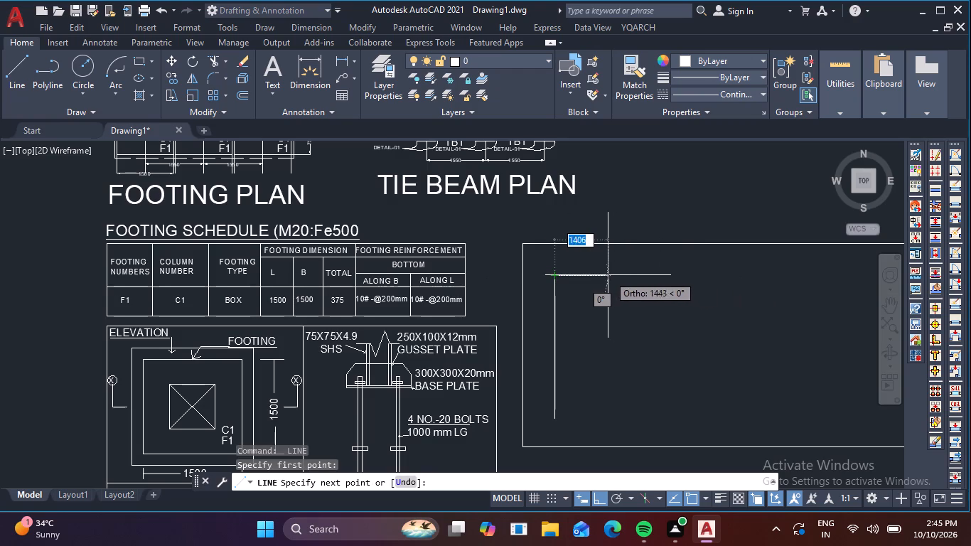
text(100)
key(0)
key(Return)
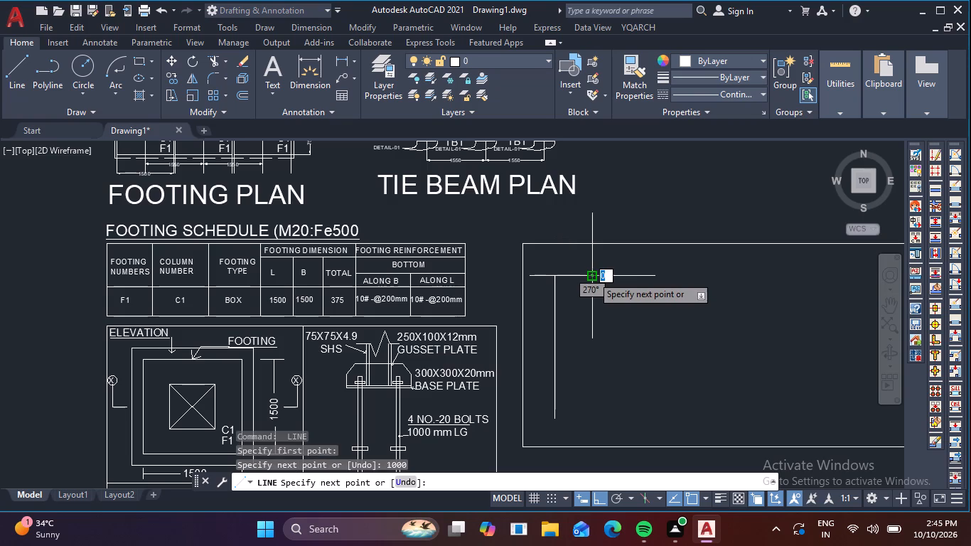
click(594, 418)
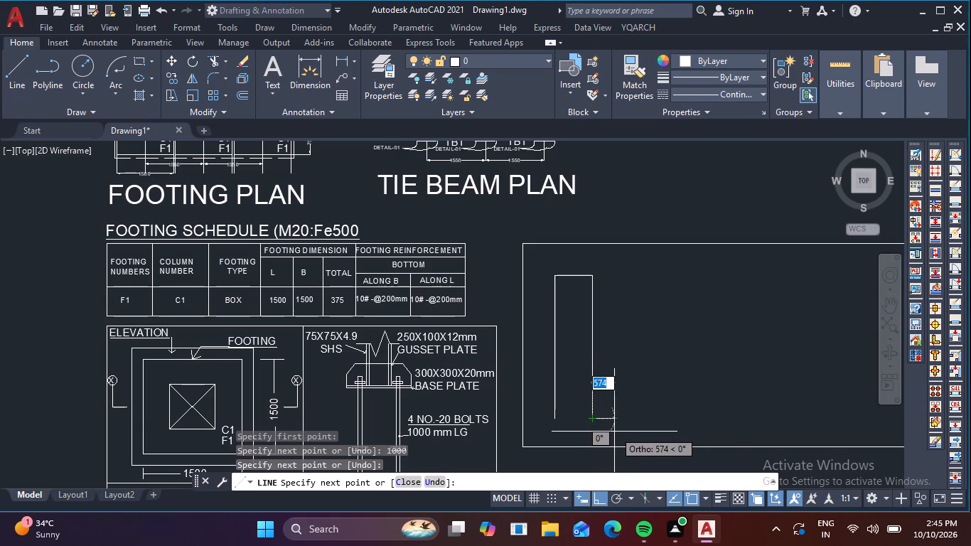
key(Escape)
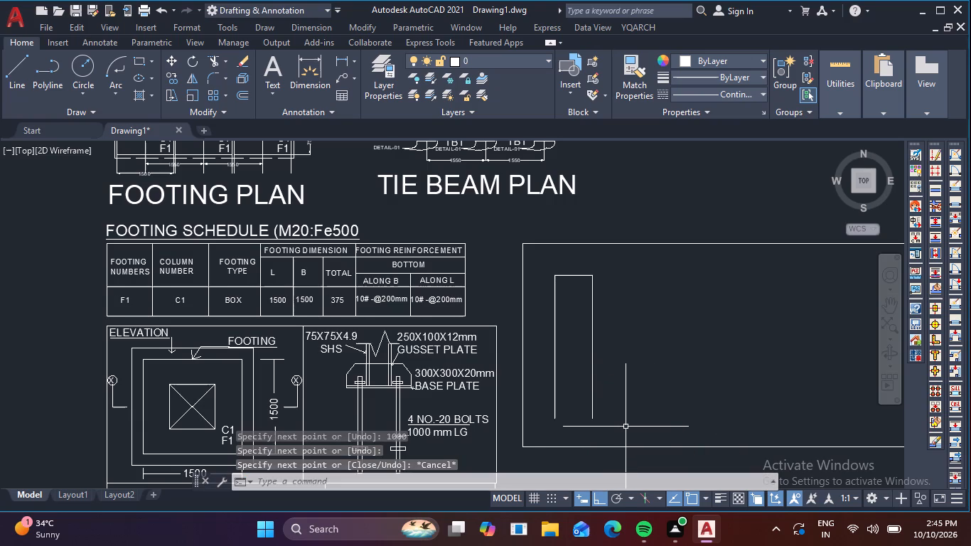
Draw a horizontal line about 7195 long rightward from the upper part of the right vertical line.
key(space)
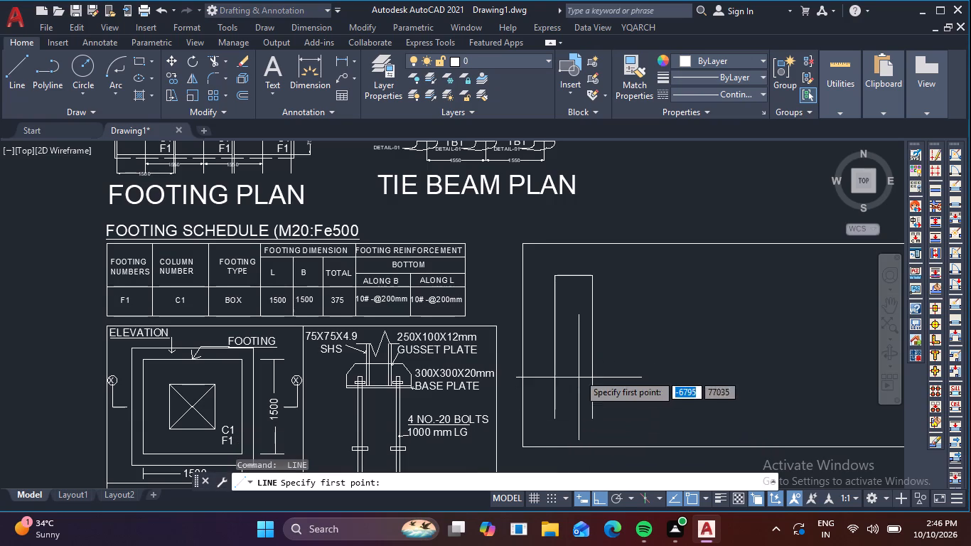
click(592, 317)
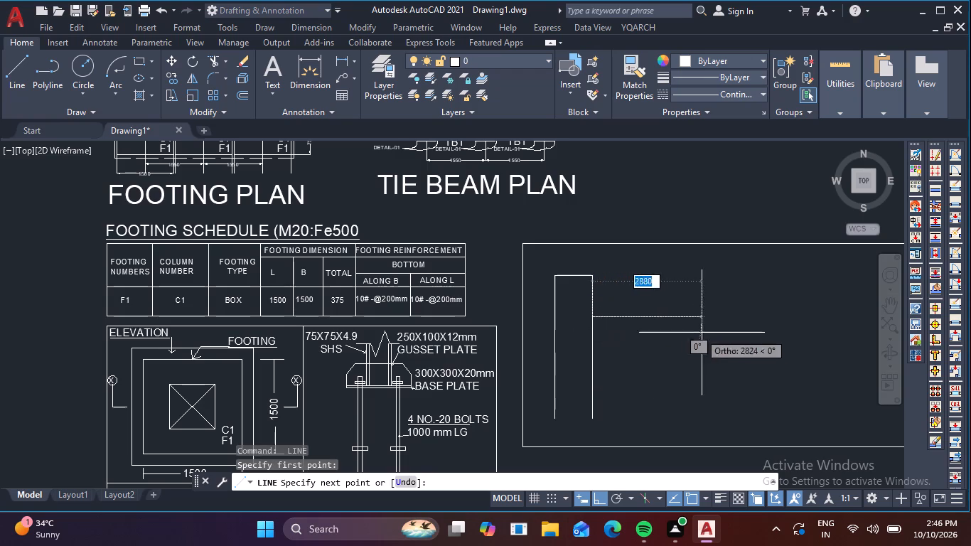
middle_drag(752, 336, 540, 322)
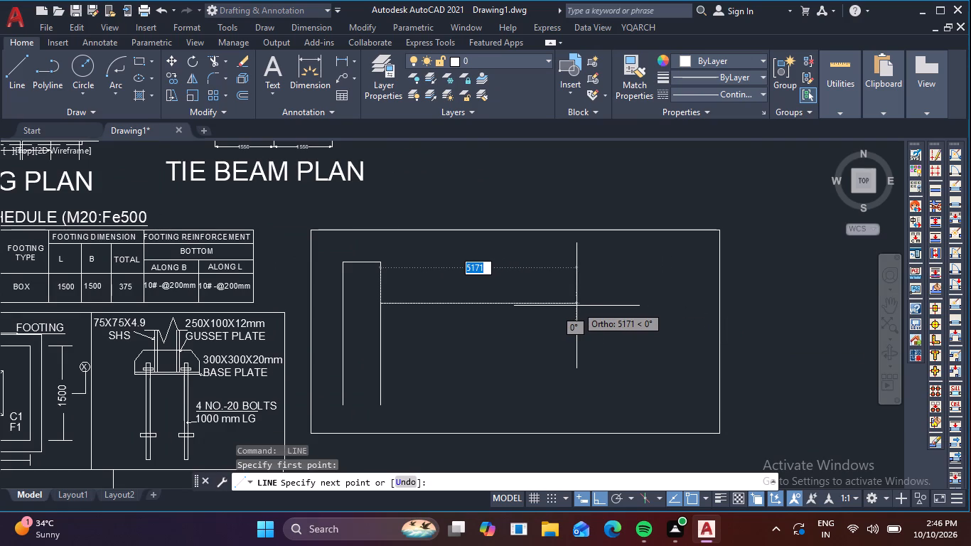
click(653, 304)
key(Escape)
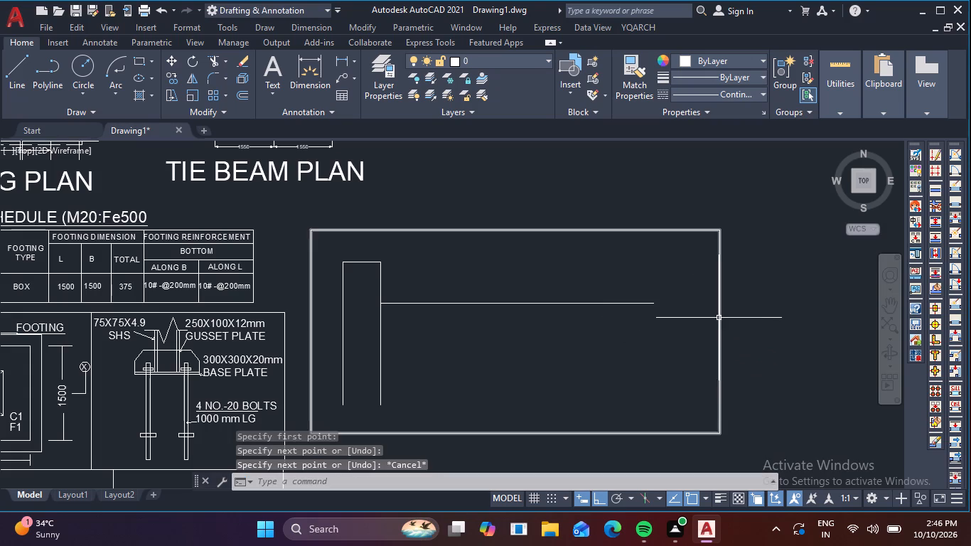
Stretch the frame's right edge outward to widen the frame.
click(720, 317)
click(717, 331)
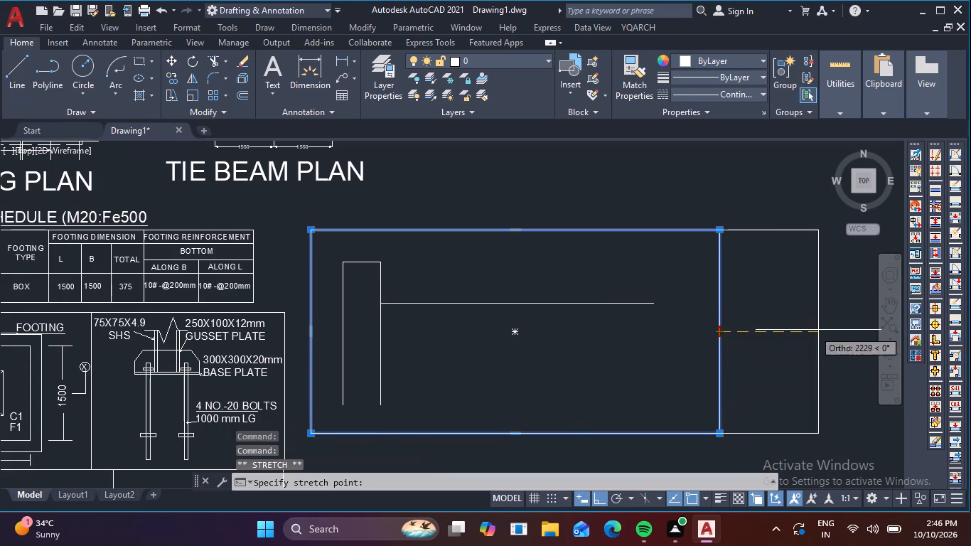
click(836, 330)
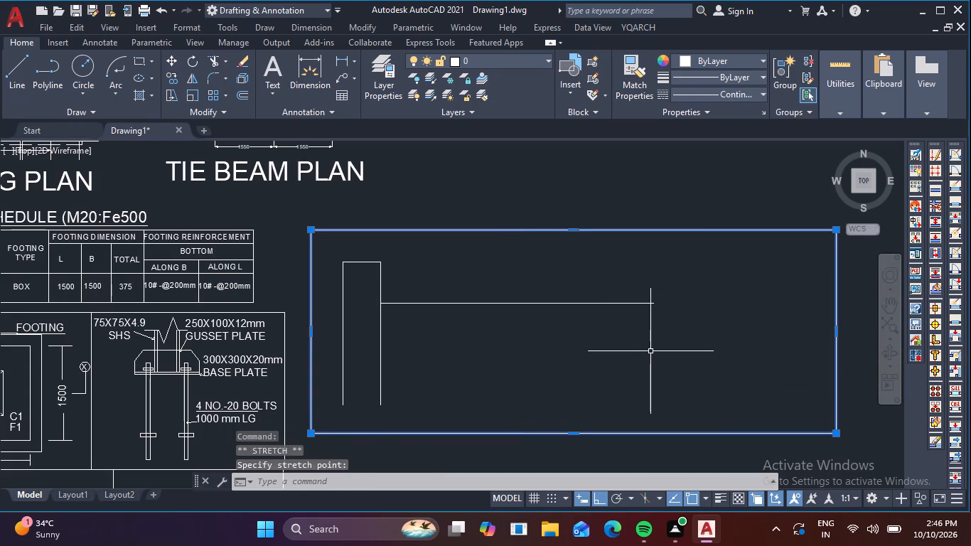
key(Escape)
Offset the long horizontal line 1000 downward to form a parallel line.
drag(576, 326, 554, 309)
click(520, 288)
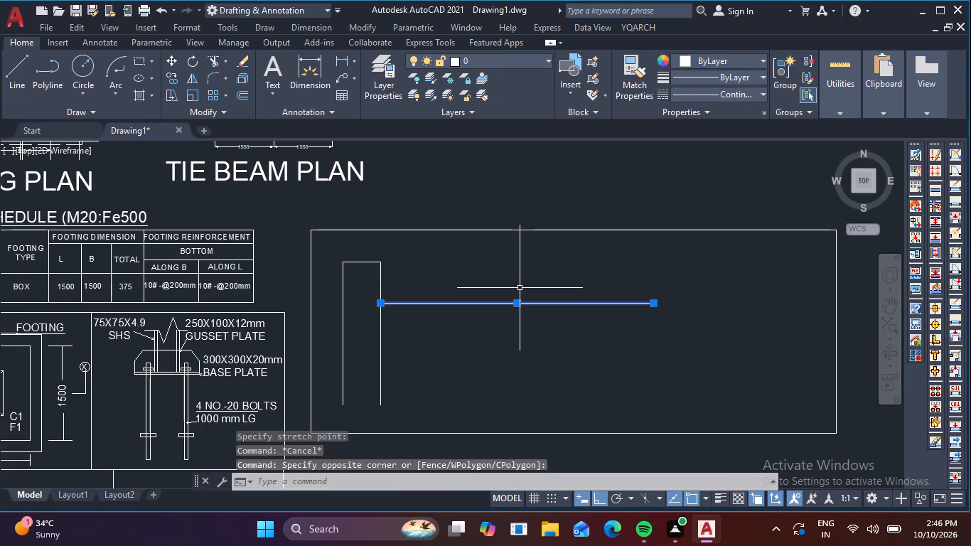
key(Escape)
key(o)
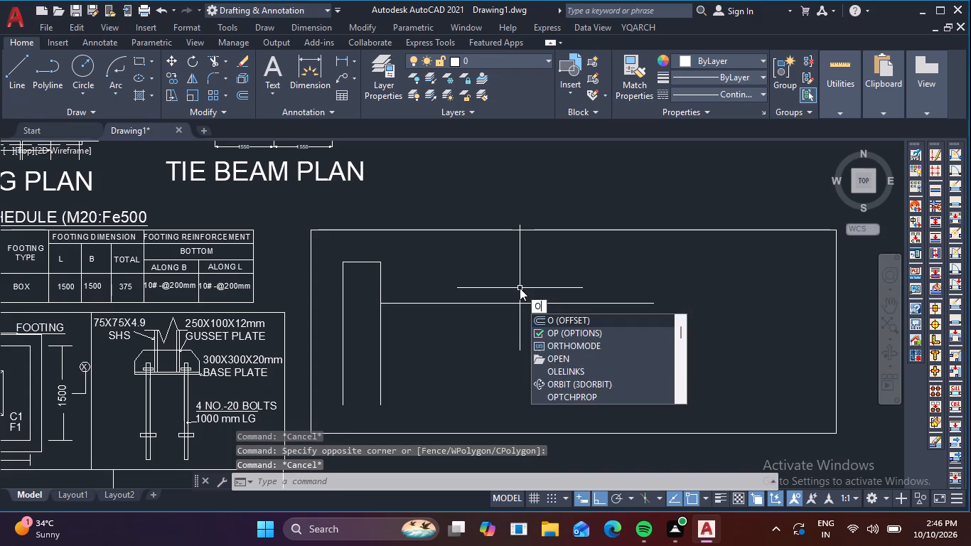
key(Return)
text(1000)
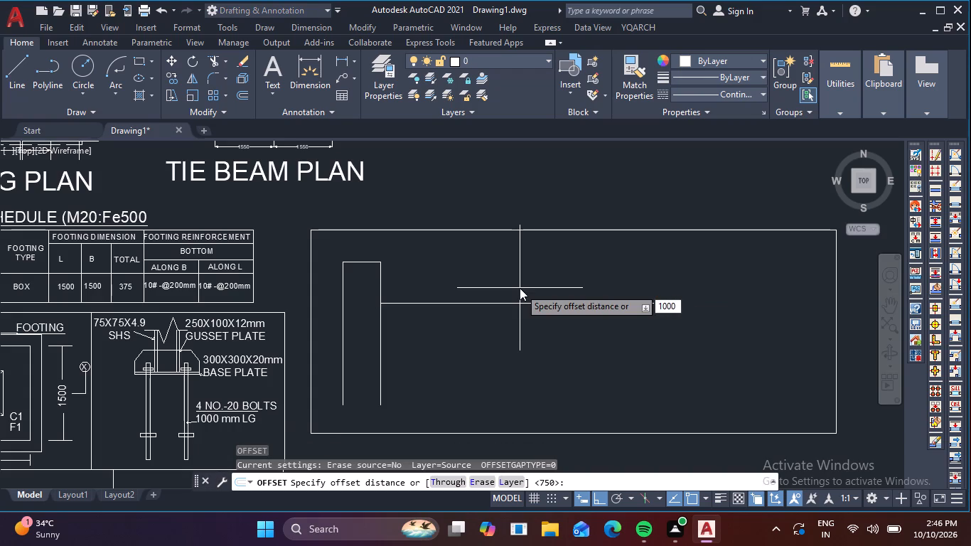
key(Return)
click(526, 303)
click(530, 363)
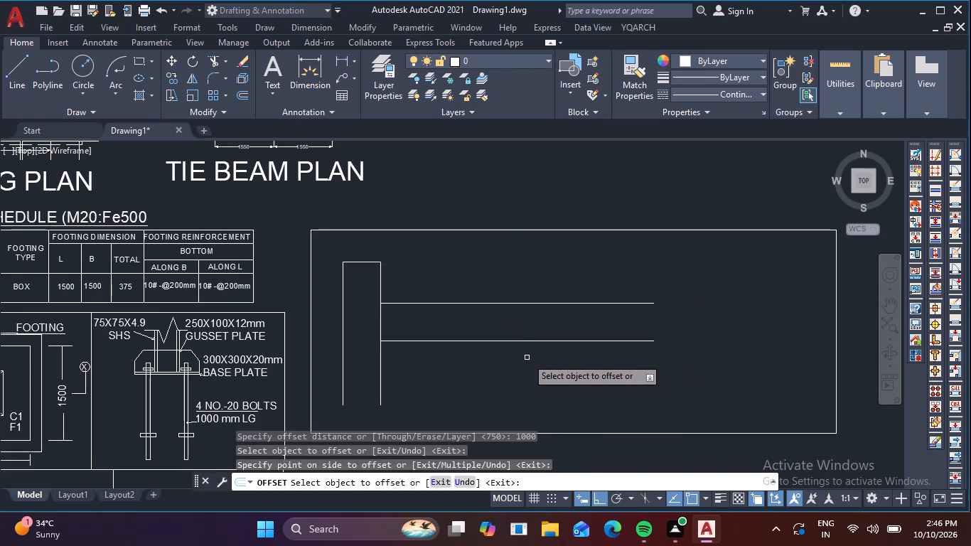
key(Escape)
key(Escape)
Draw a vertical line closing the left ends of the two long horizontal lines.
scroll(395, 319, up, 1)
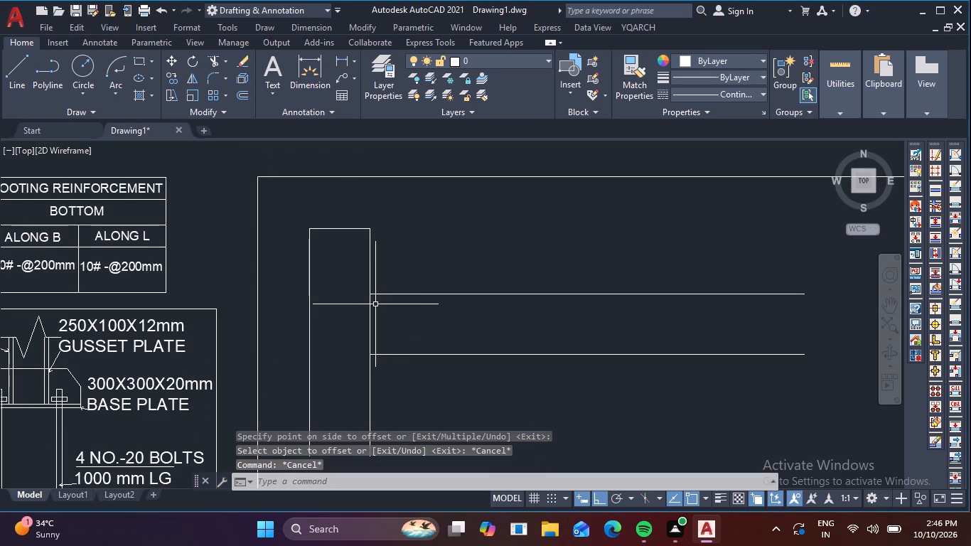
key(l)
key(space)
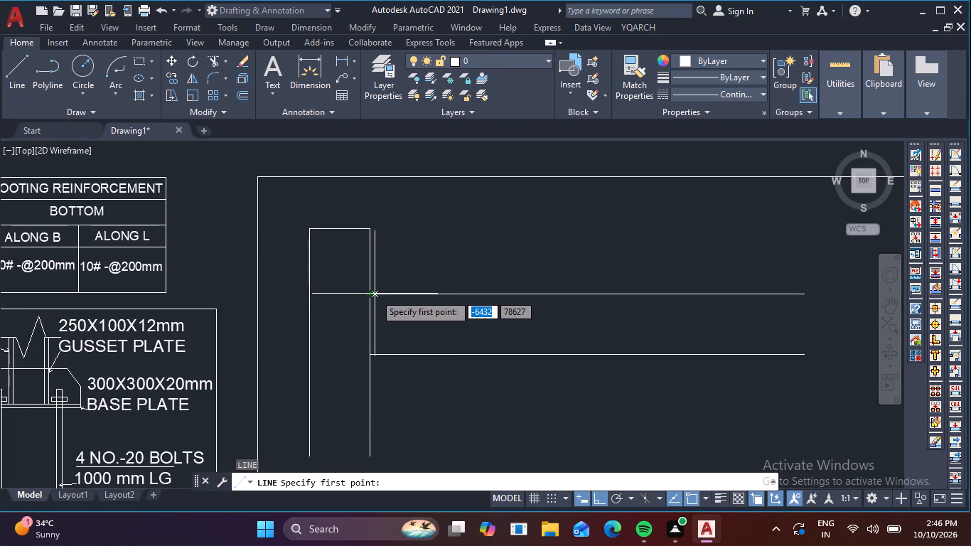
click(370, 294)
click(367, 357)
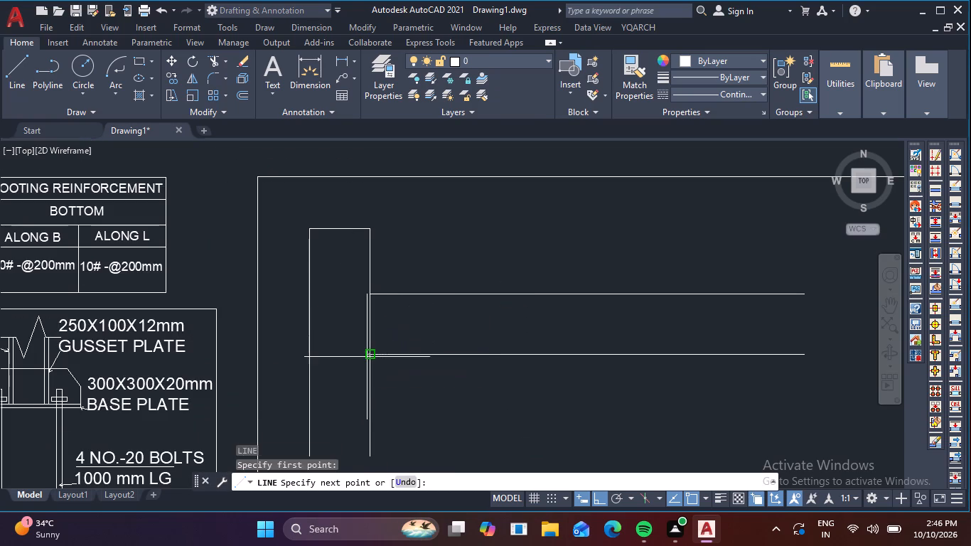
key(Escape)
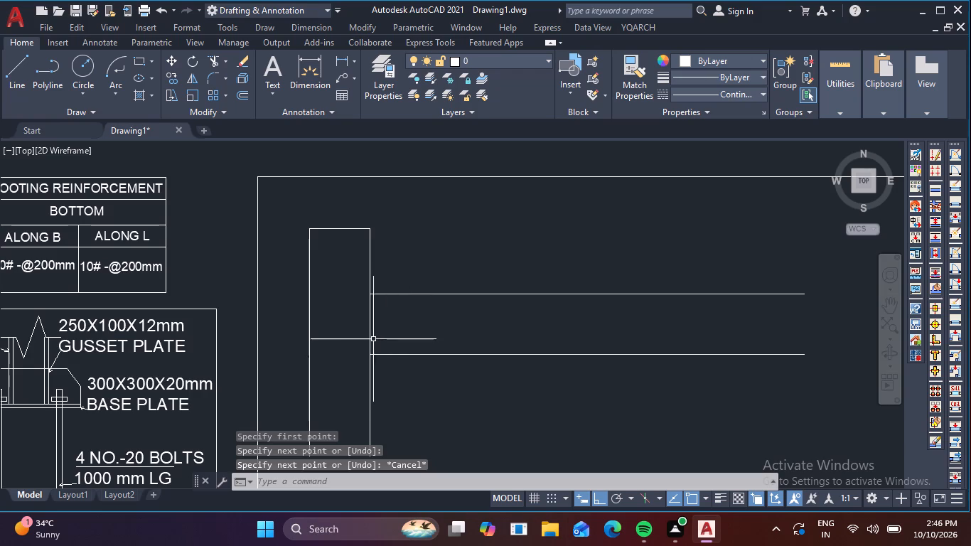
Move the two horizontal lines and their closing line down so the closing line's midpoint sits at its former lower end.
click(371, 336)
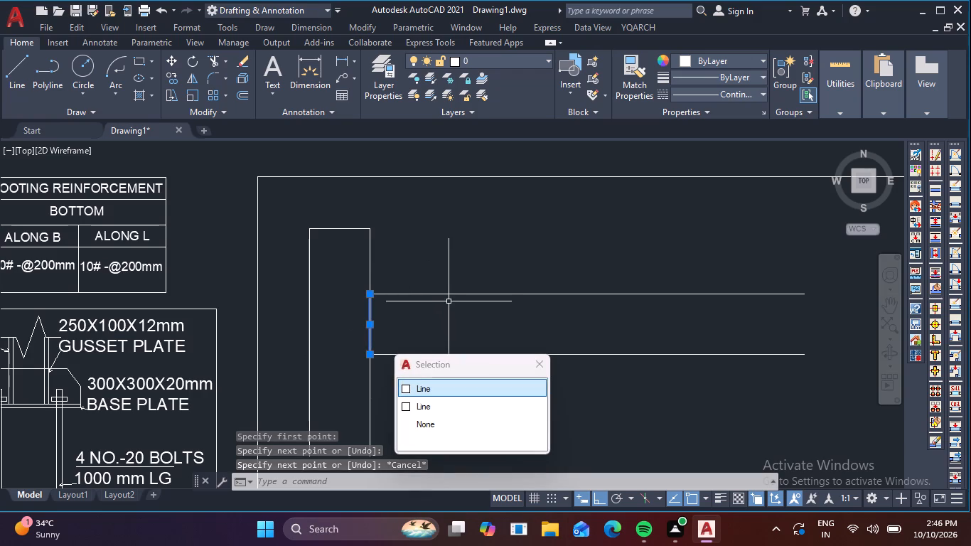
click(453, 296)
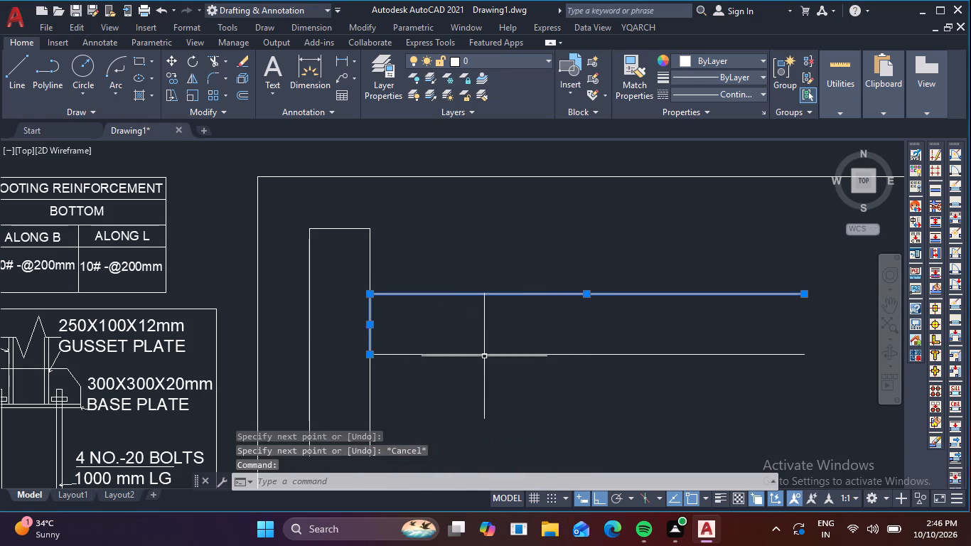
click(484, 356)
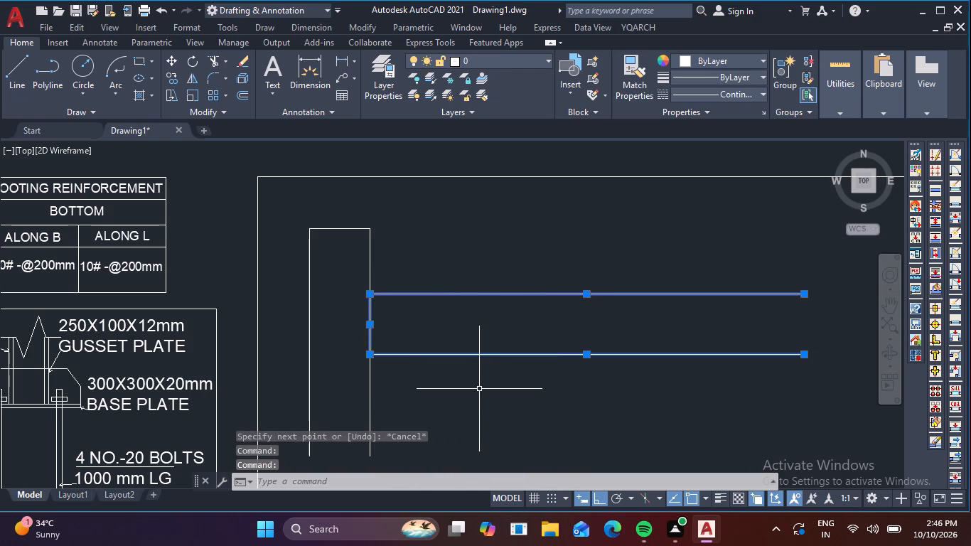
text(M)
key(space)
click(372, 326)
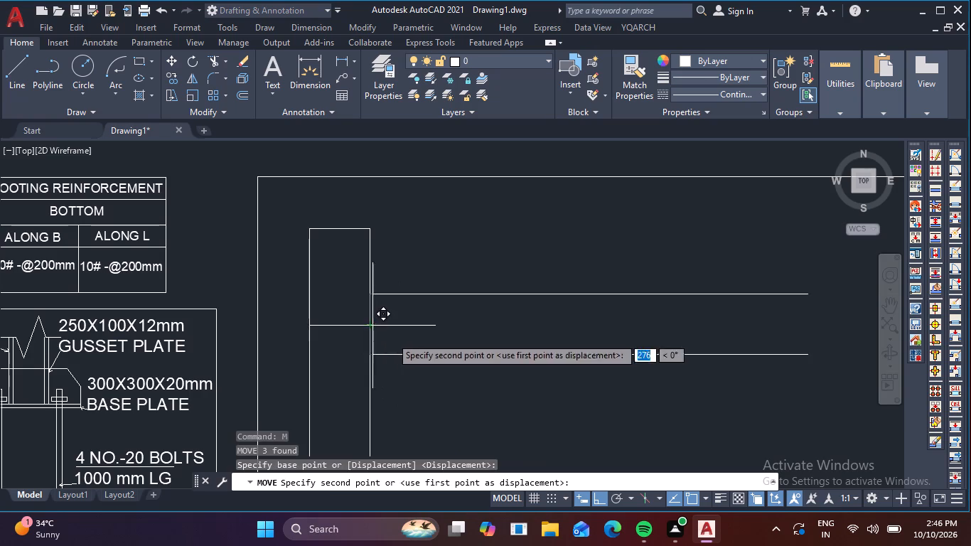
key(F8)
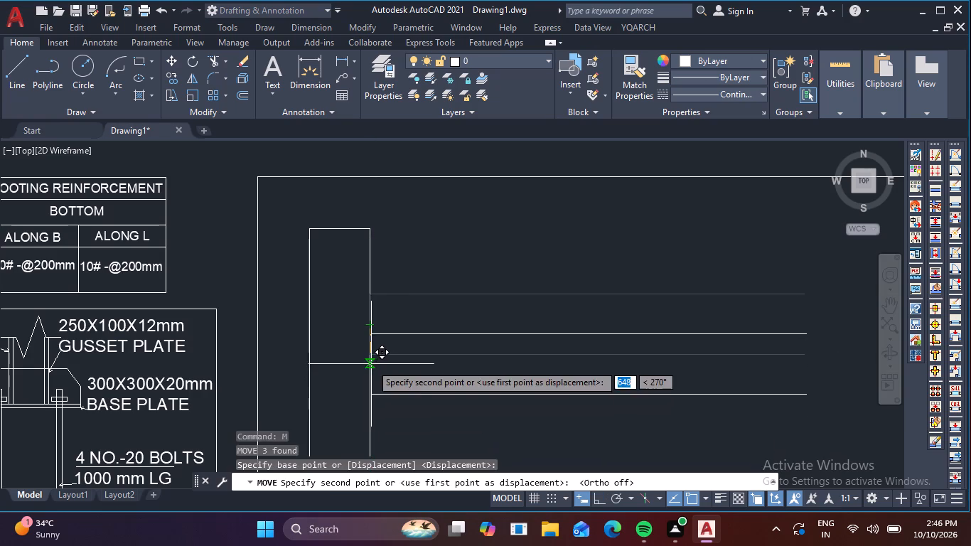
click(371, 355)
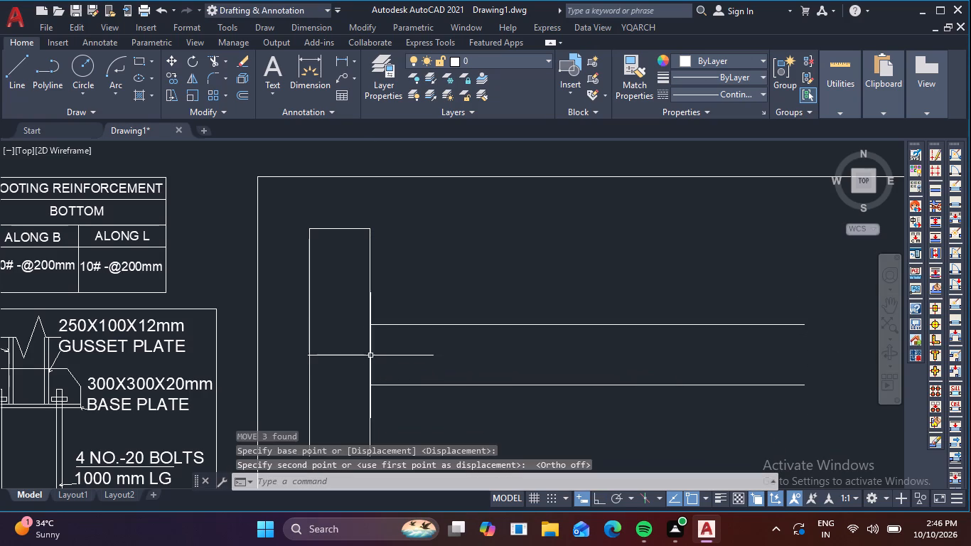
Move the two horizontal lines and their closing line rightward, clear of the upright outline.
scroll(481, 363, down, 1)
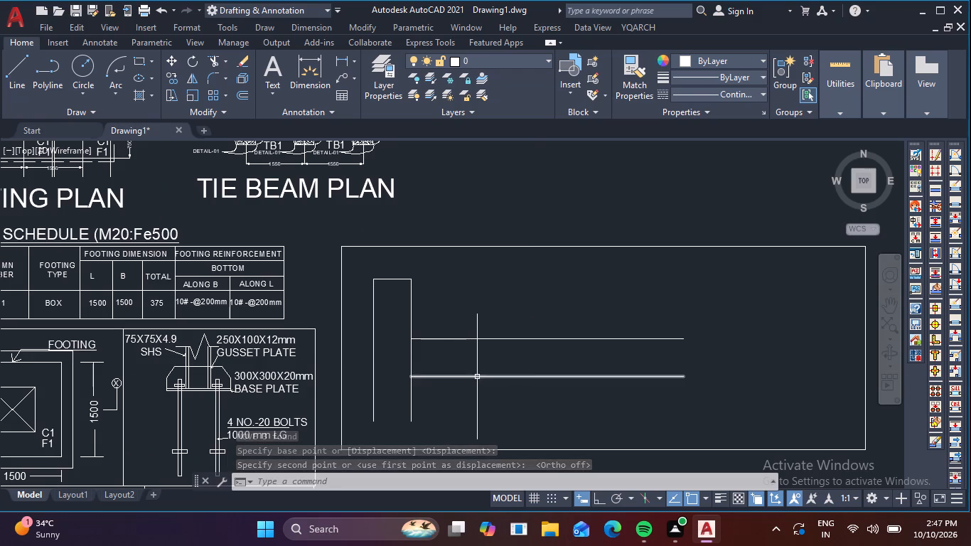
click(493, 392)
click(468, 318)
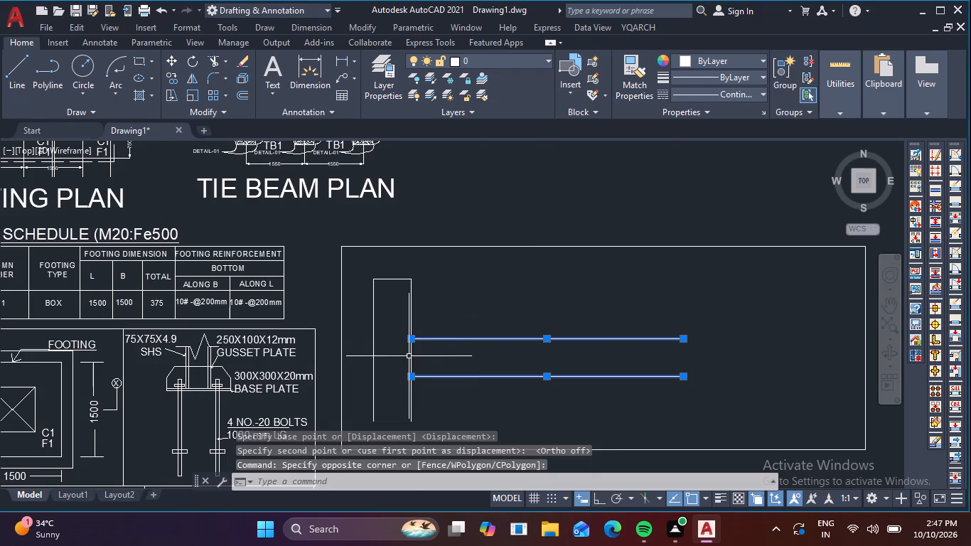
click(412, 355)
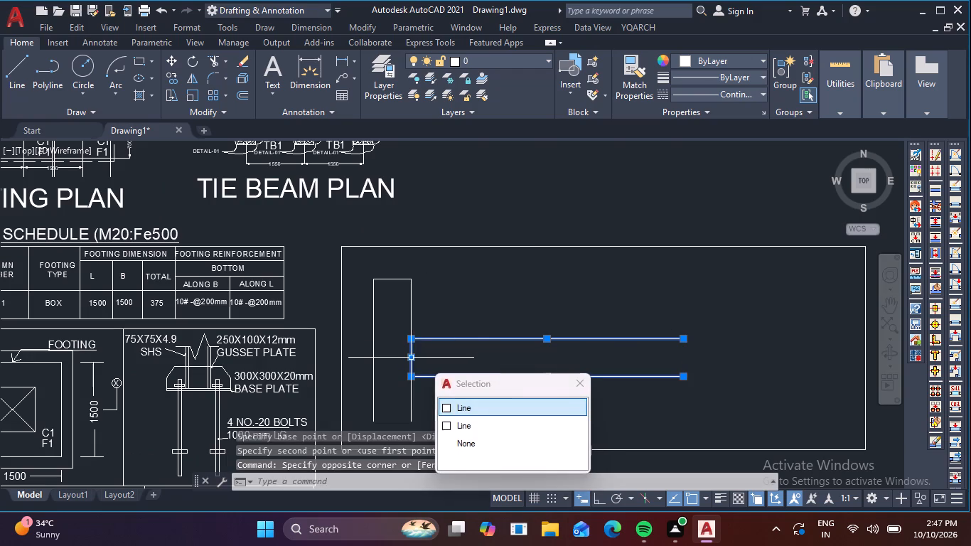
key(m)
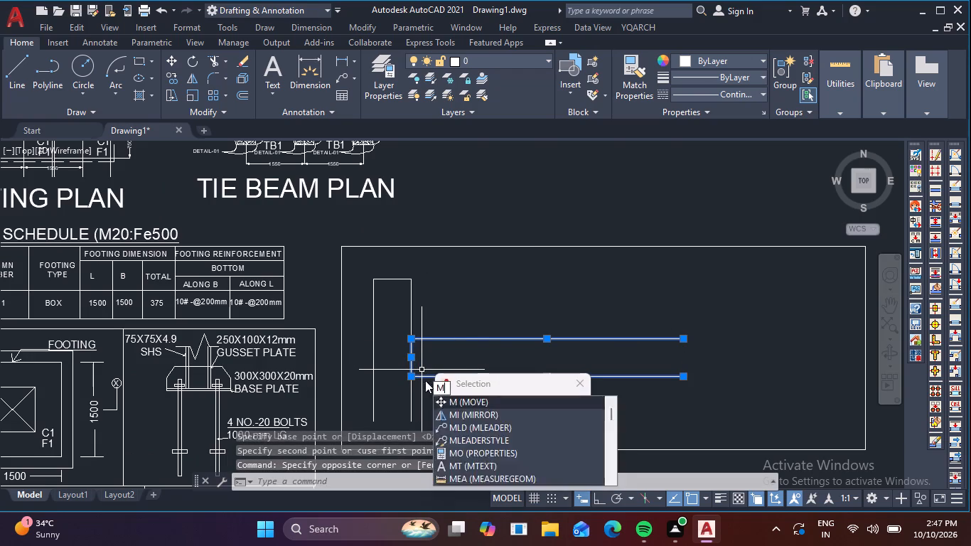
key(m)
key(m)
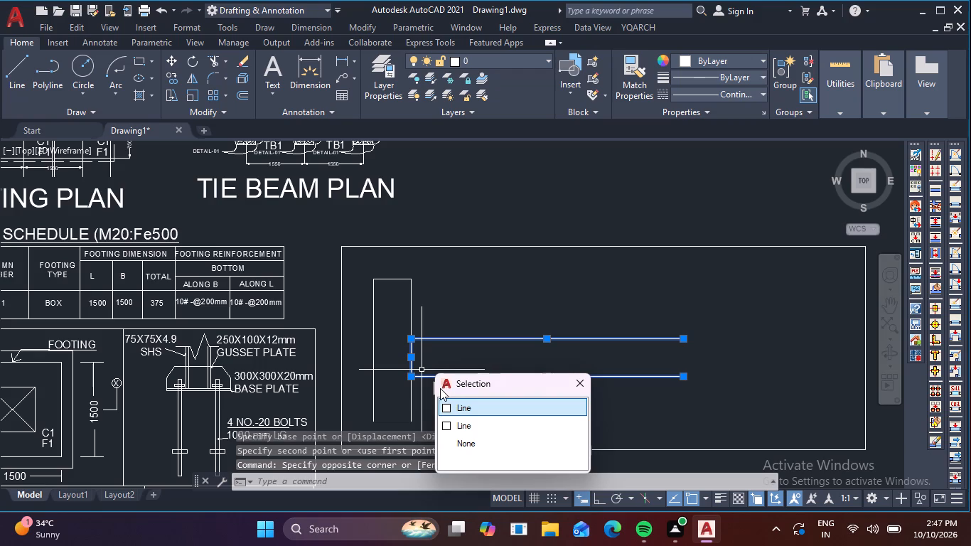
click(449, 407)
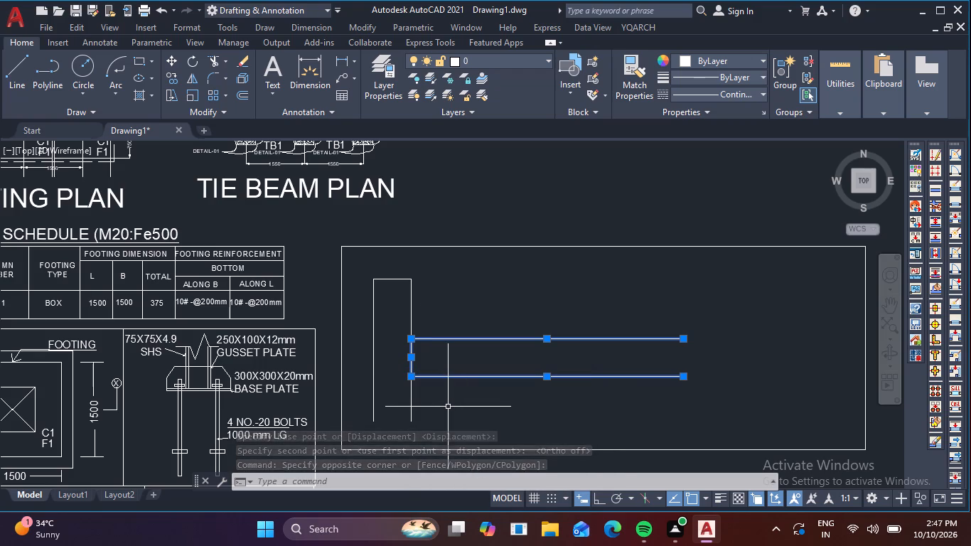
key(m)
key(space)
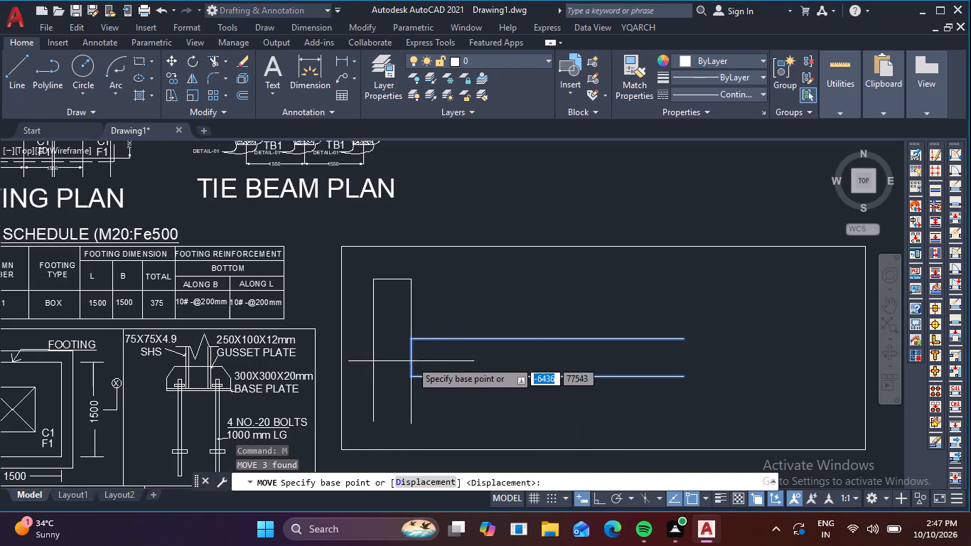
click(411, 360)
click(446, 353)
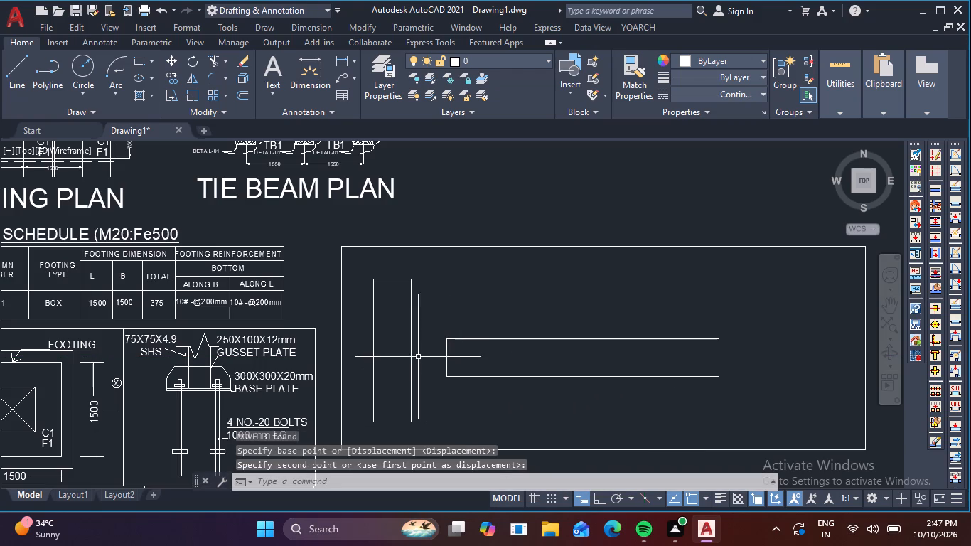
Move the three-line beam outline so its closing line's midpoint meets the midpoint of the upright outline's right vertical line.
key(Escape)
click(460, 381)
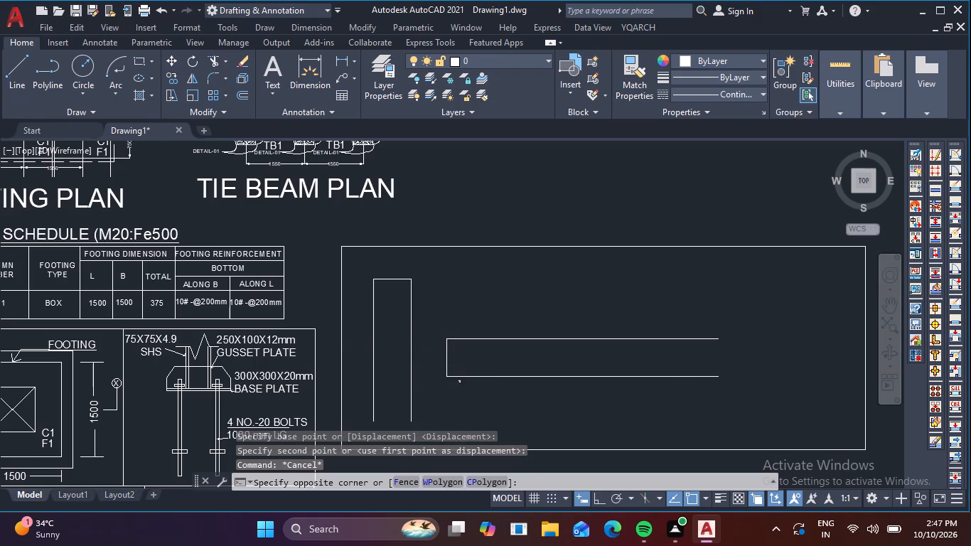
click(430, 336)
key(m)
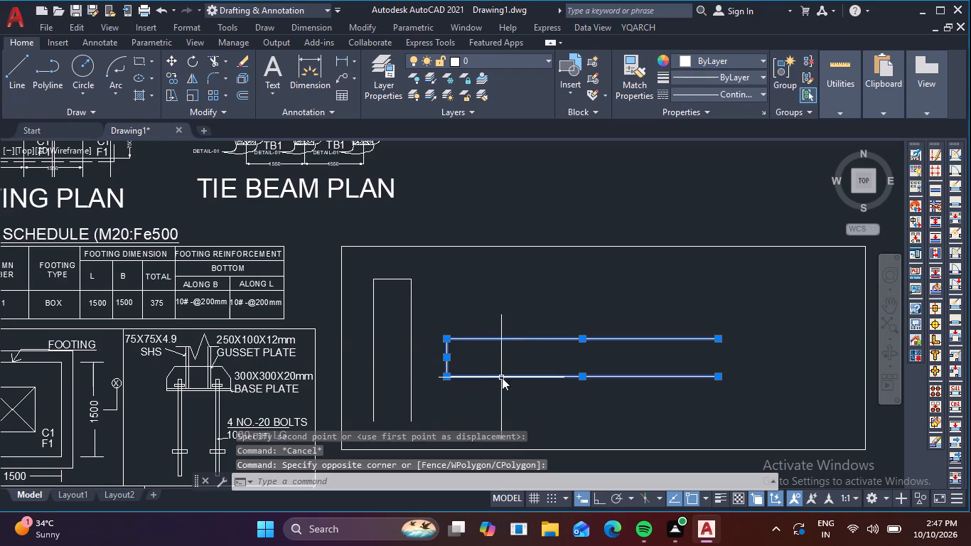
key(space)
click(447, 354)
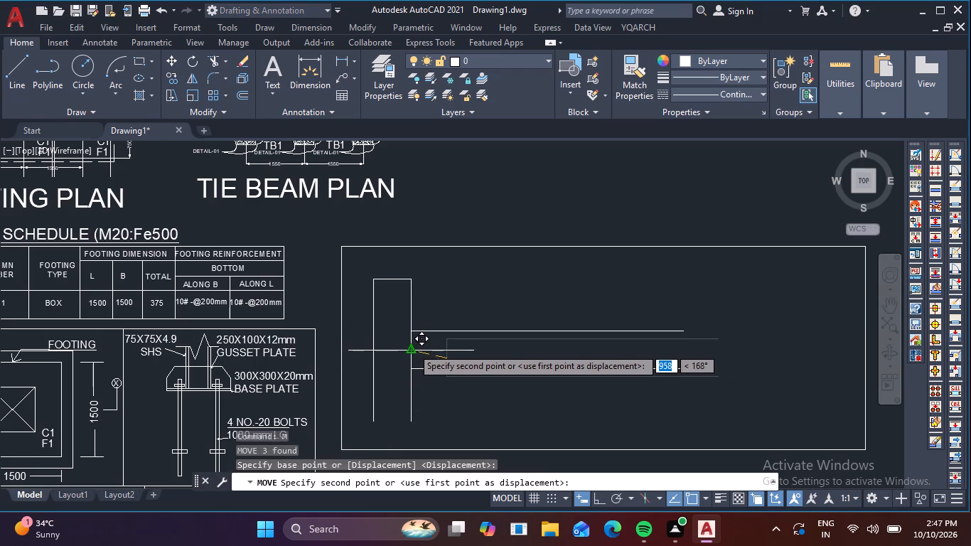
click(412, 348)
key(Escape)
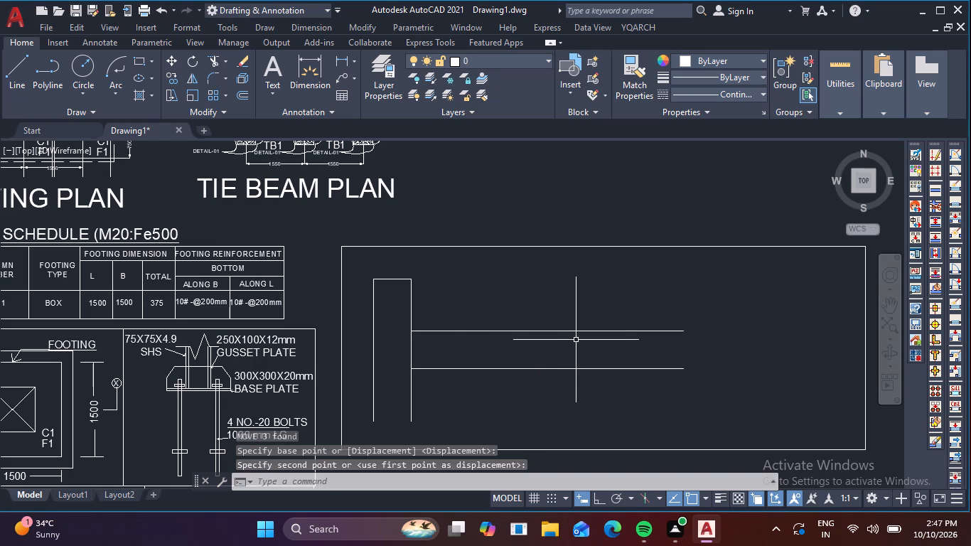
key(Escape)
key(Escape)
key(Escape)
key(Escape)
key(Escape)
key(Escape)
key(Escape)
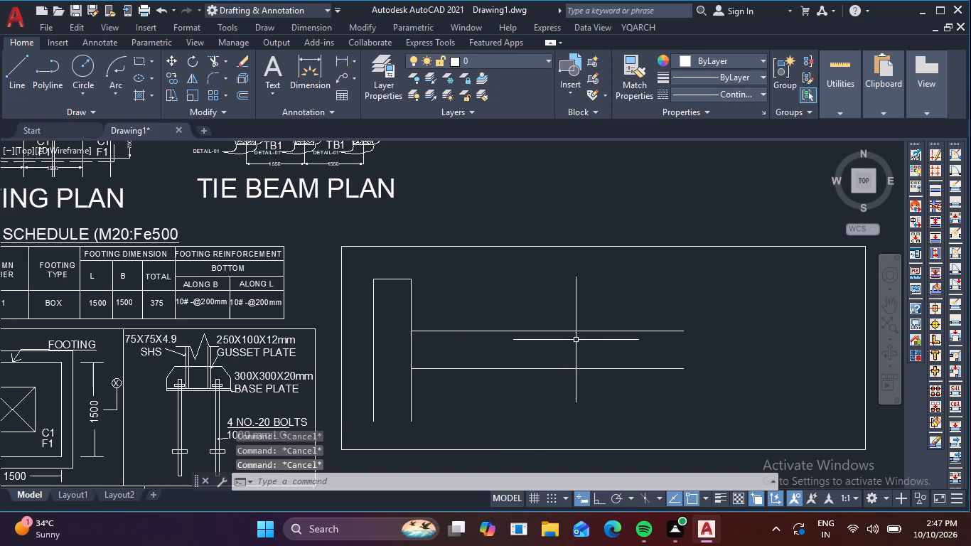
Copy the three-line upright outline horizontally about 8300 units, placing the copy just beyond the beam lines' open right ends.
scroll(456, 335, up, 2)
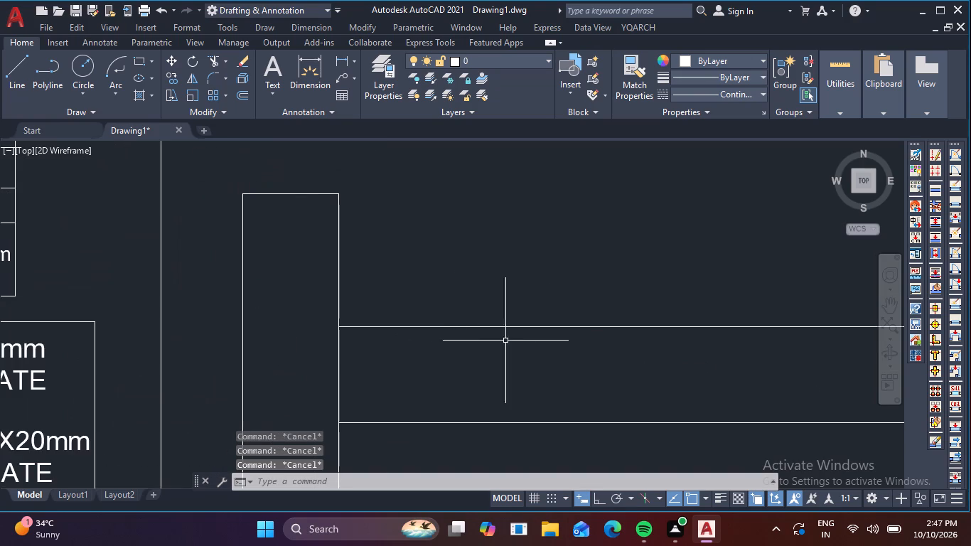
scroll(532, 338, down, 1)
middle_drag(737, 304, 714, 303)
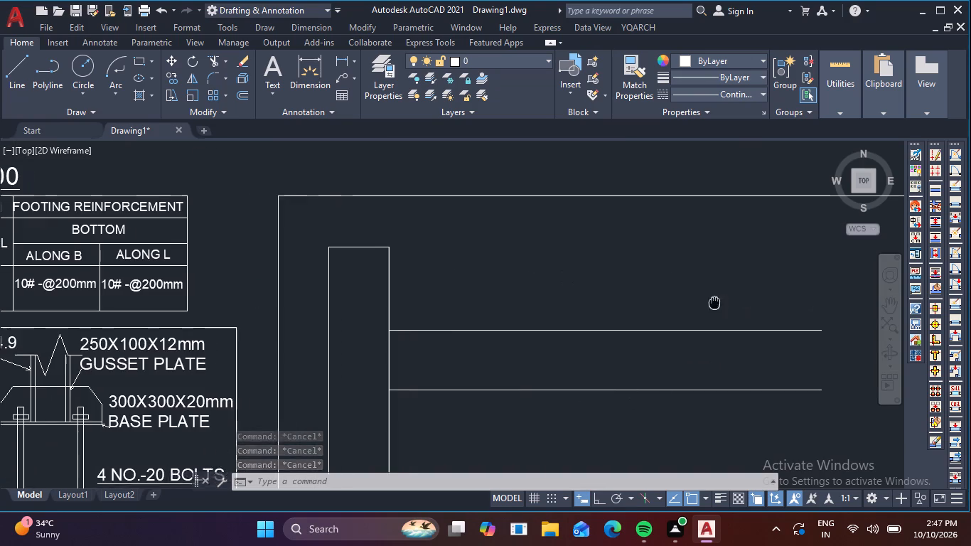
middle_drag(714, 303, 409, 291)
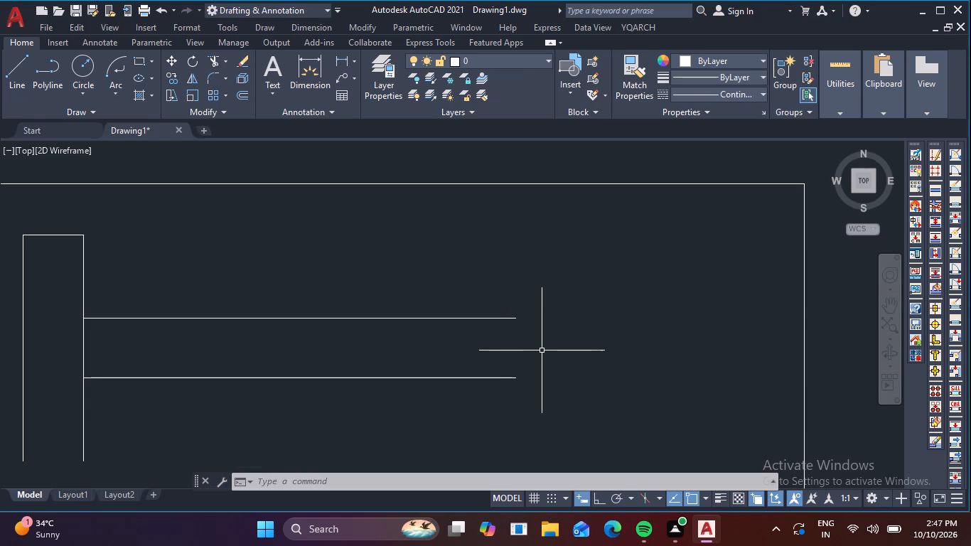
scroll(545, 347, down, 1)
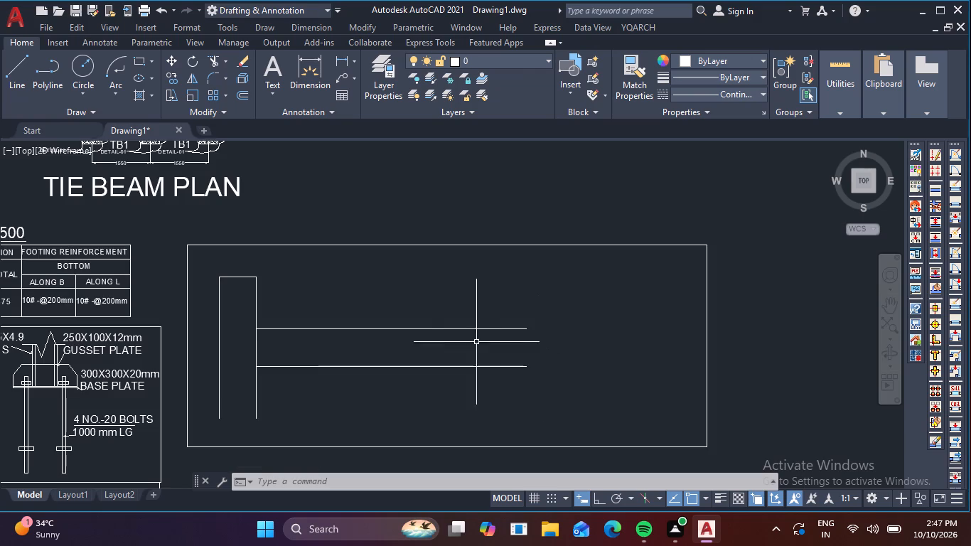
drag(276, 309, 257, 296)
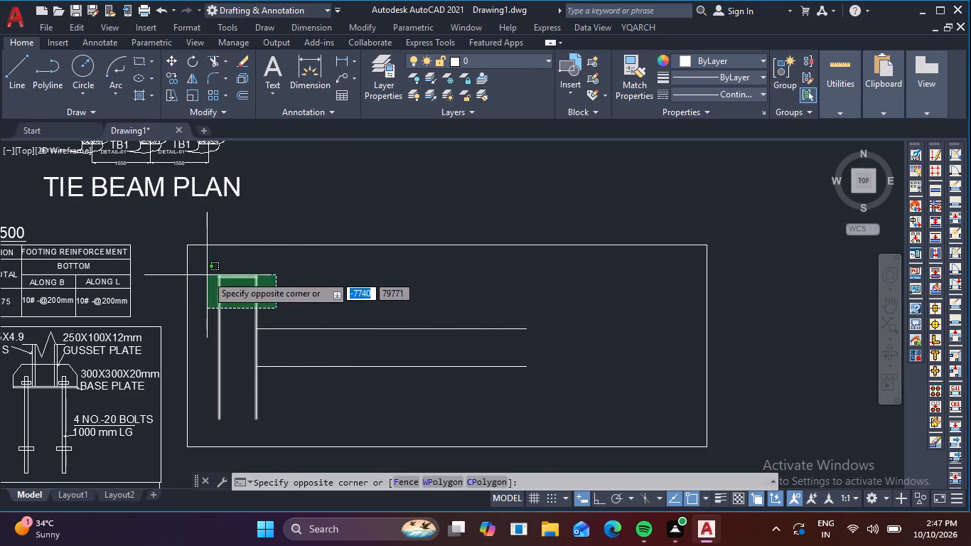
click(209, 271)
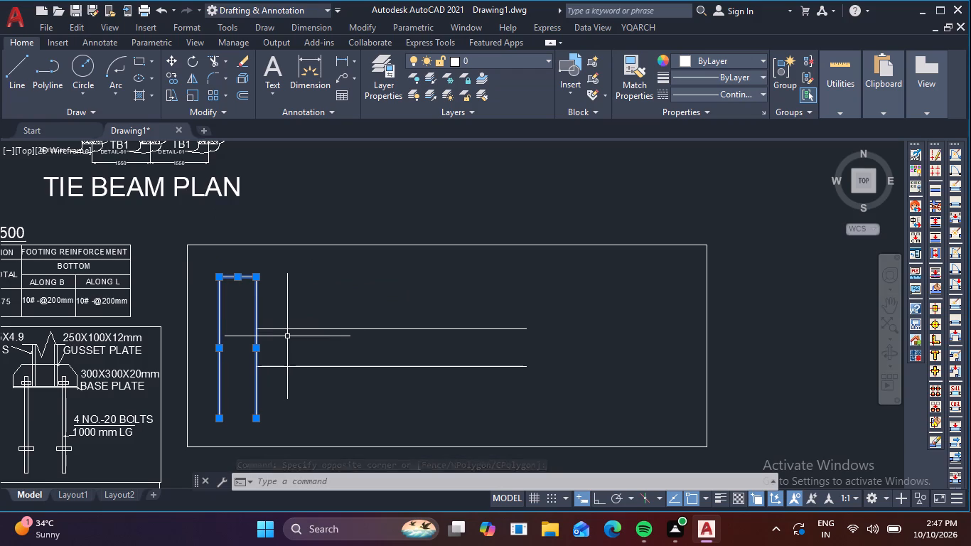
key(c)
key(o)
key(space)
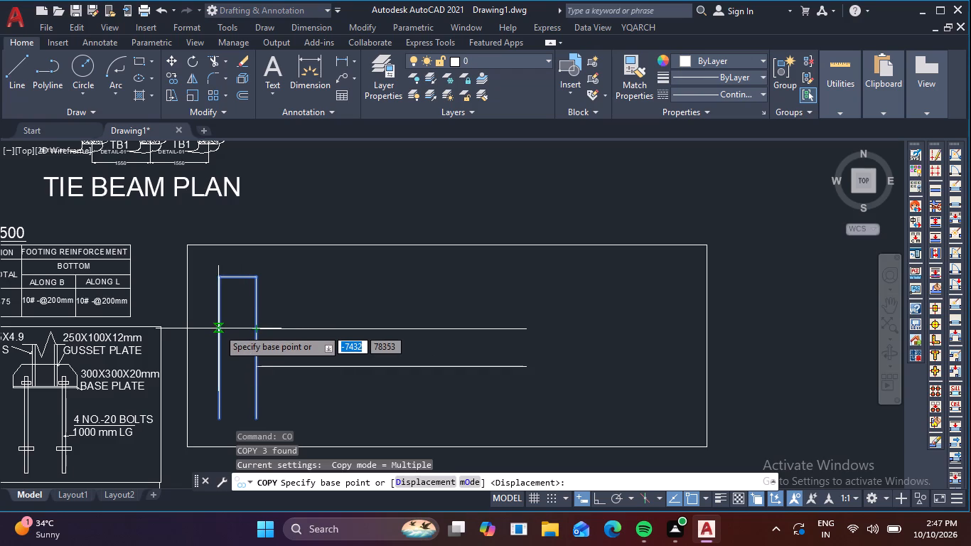
scroll(220, 327, up, 2)
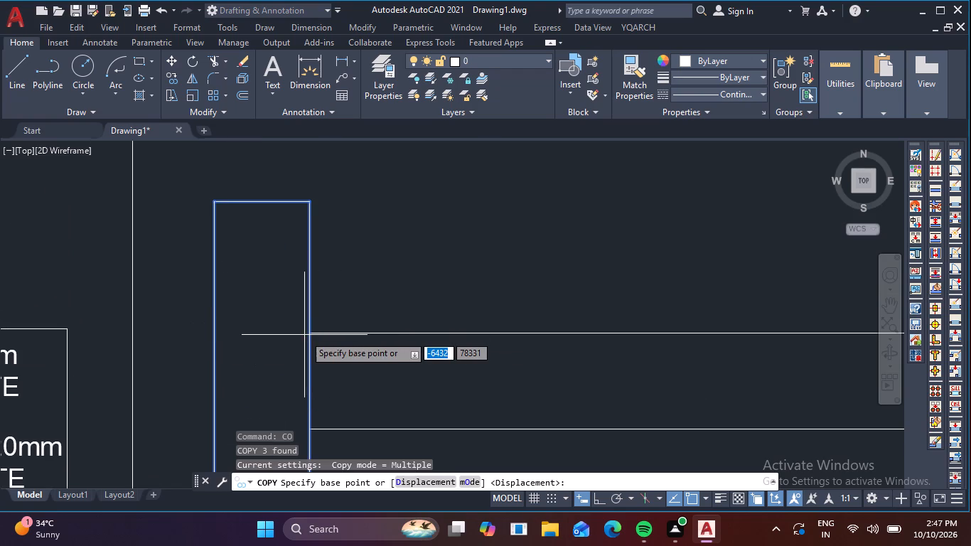
click(212, 331)
scroll(509, 319, down, 1)
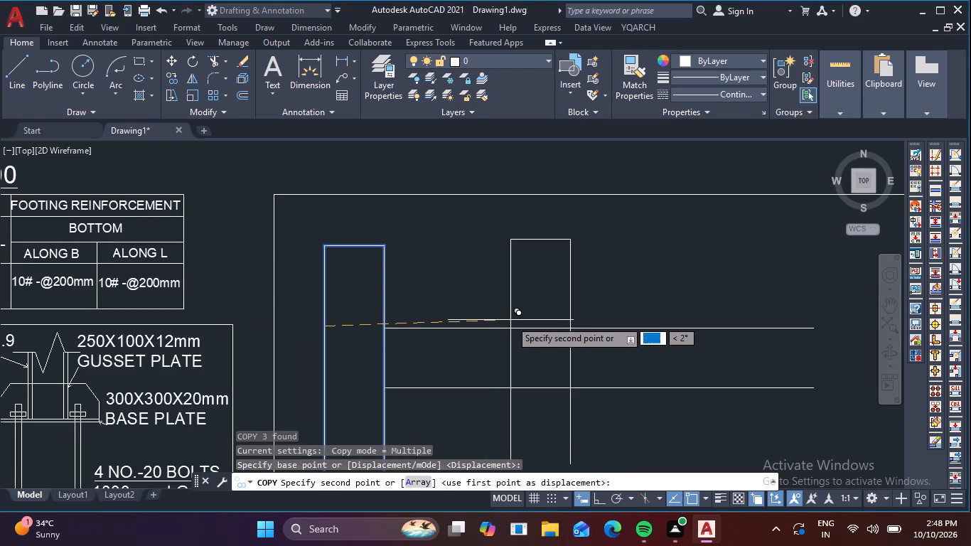
key(F8)
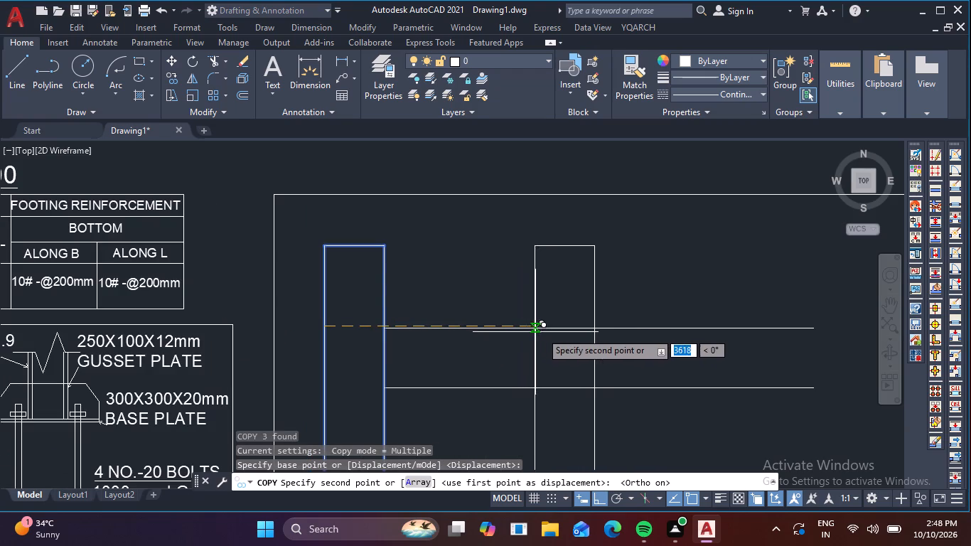
middle_drag(558, 331, 422, 315)
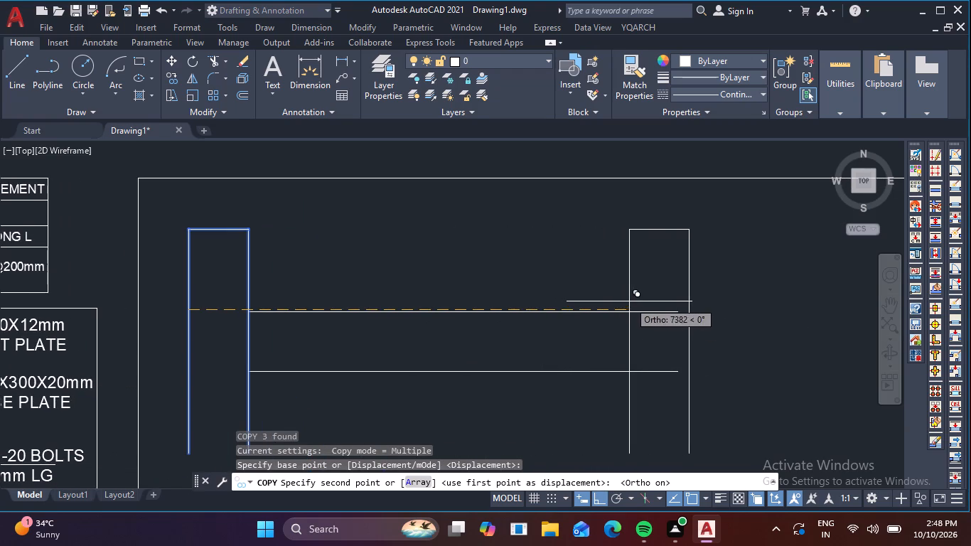
scroll(680, 309, up, 3)
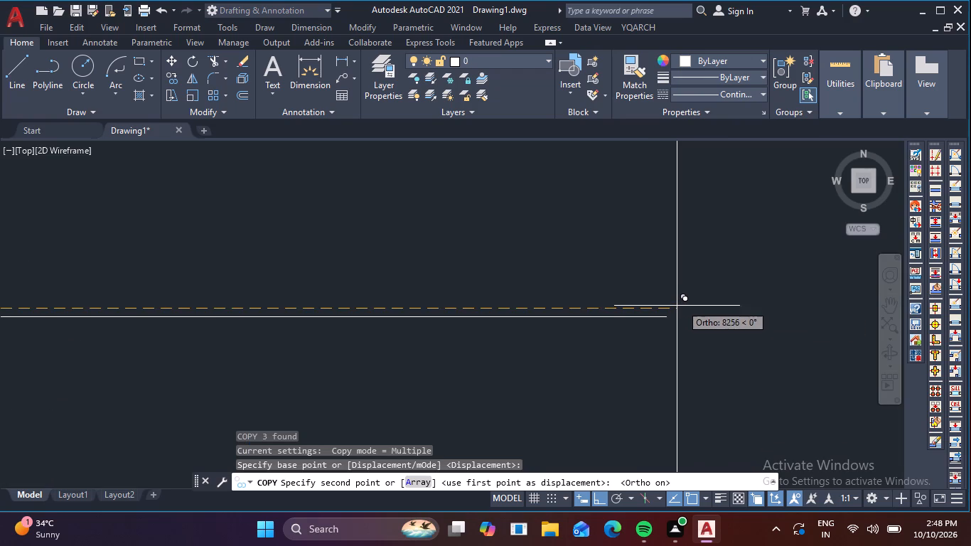
click(683, 304)
key(Escape)
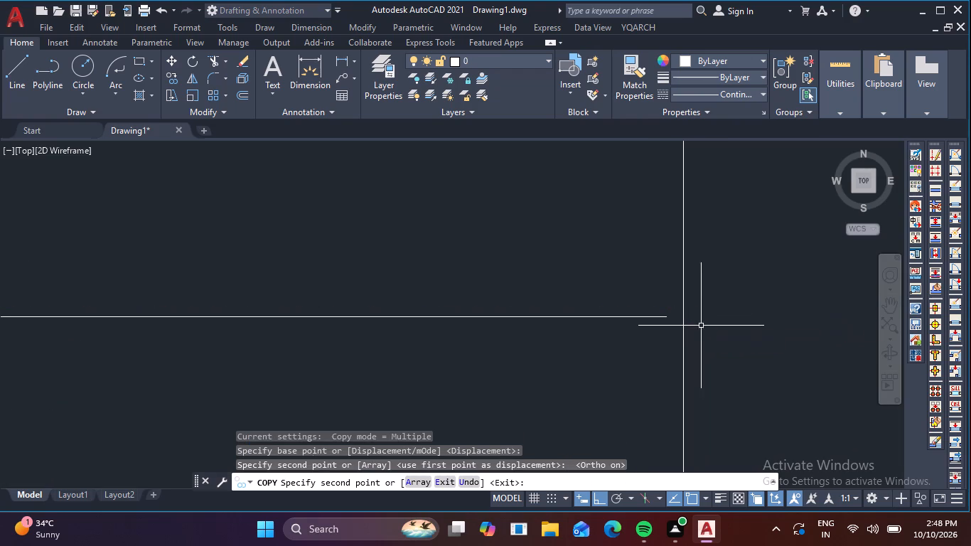
Move the copied upright's left vertical line horizontally so it meets the right end of the beam's upper line.
click(696, 331)
drag(669, 335, 661, 336)
key(m)
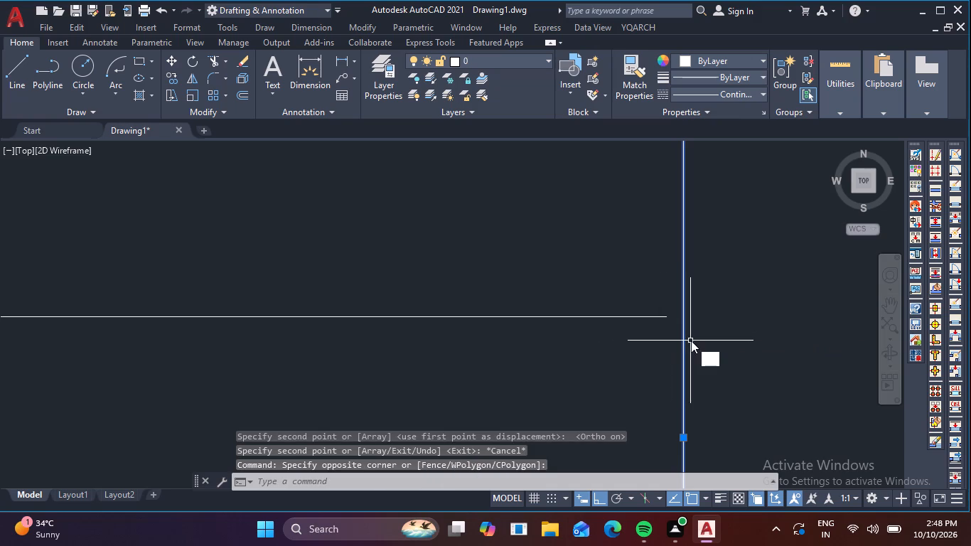
key(space)
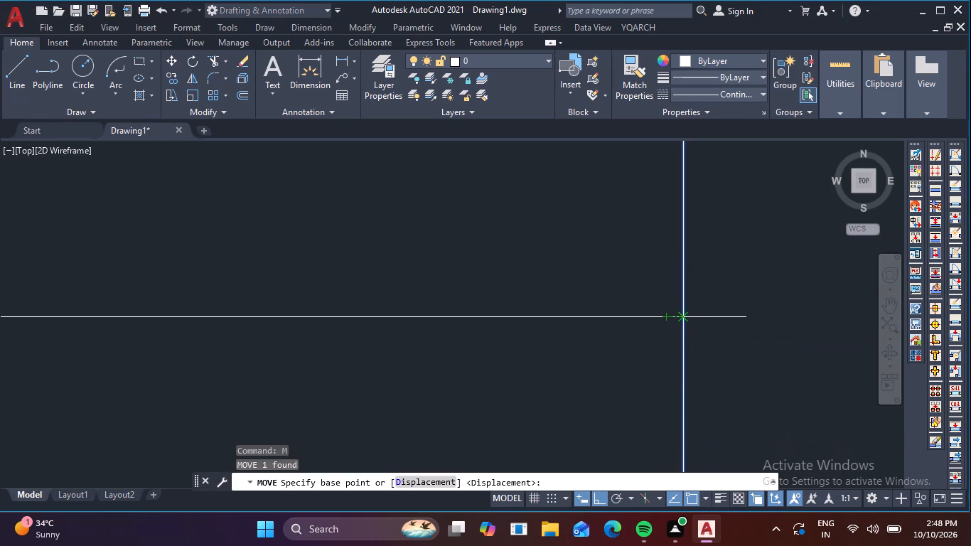
click(685, 317)
click(666, 317)
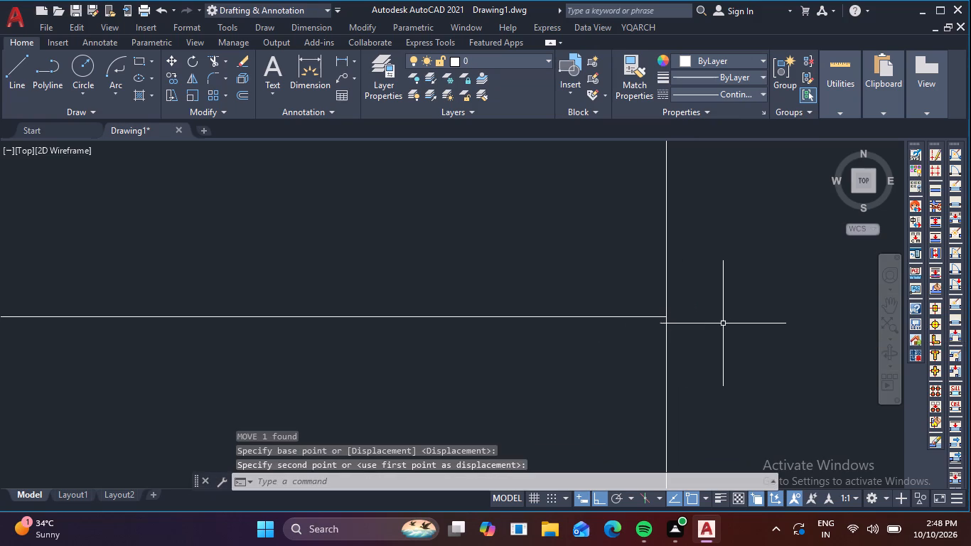
Draw a horizontal line about 7200 units long just above the beam's upper line, from the right upright to the left upright.
scroll(727, 322, down, 3)
middle_drag(773, 318, 675, 226)
middle_drag(418, 314, 390, 365)
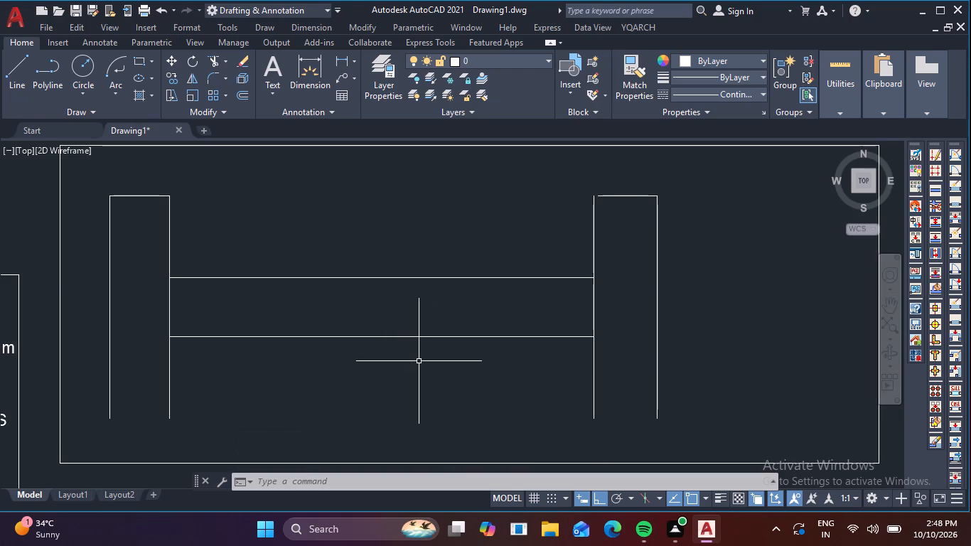
key(l)
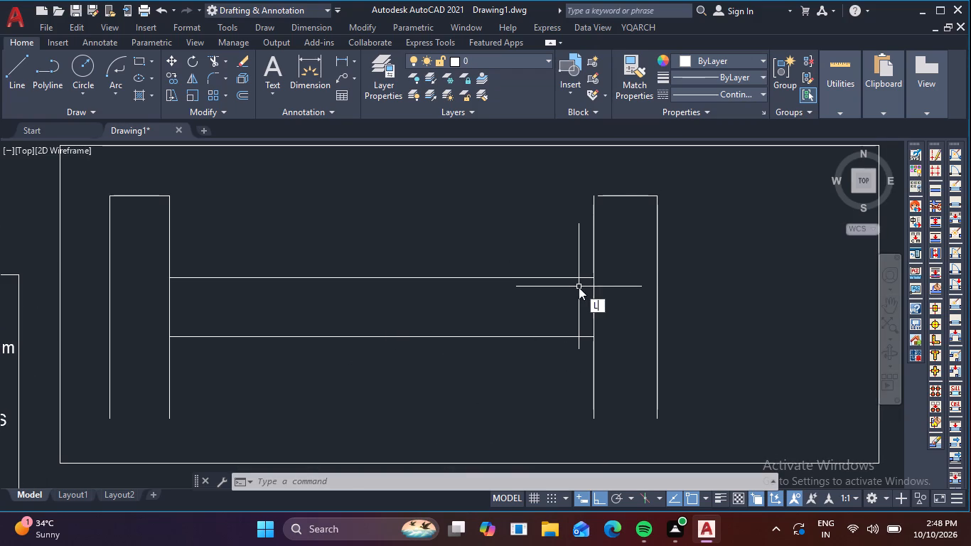
key(space)
scroll(591, 263, up, 4)
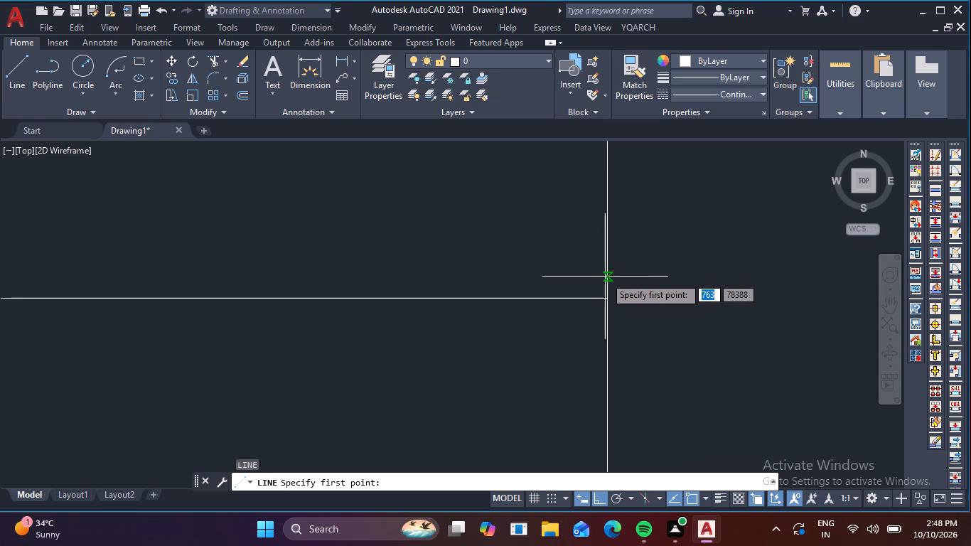
click(608, 276)
middle_drag(339, 262, 629, 274)
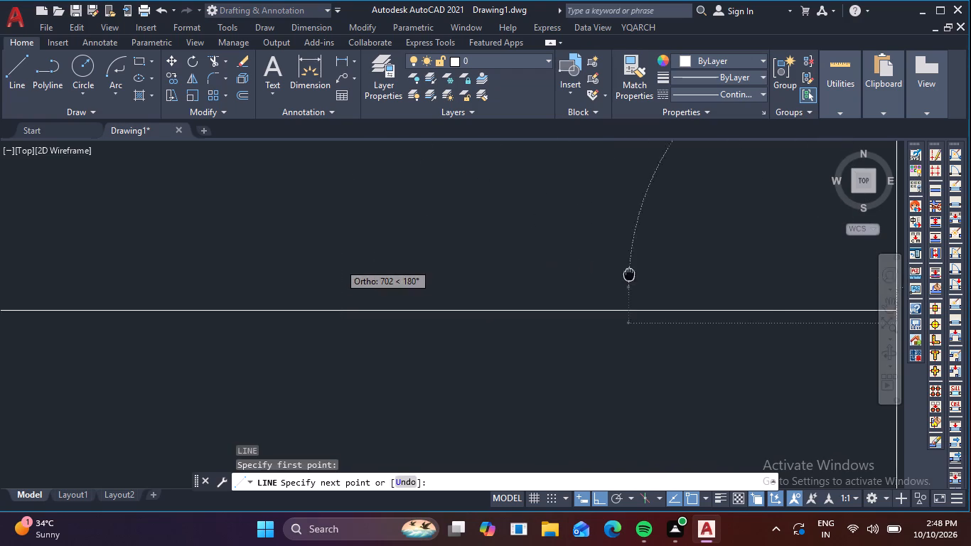
scroll(635, 274, down, 2)
middle_drag(313, 263, 358, 279)
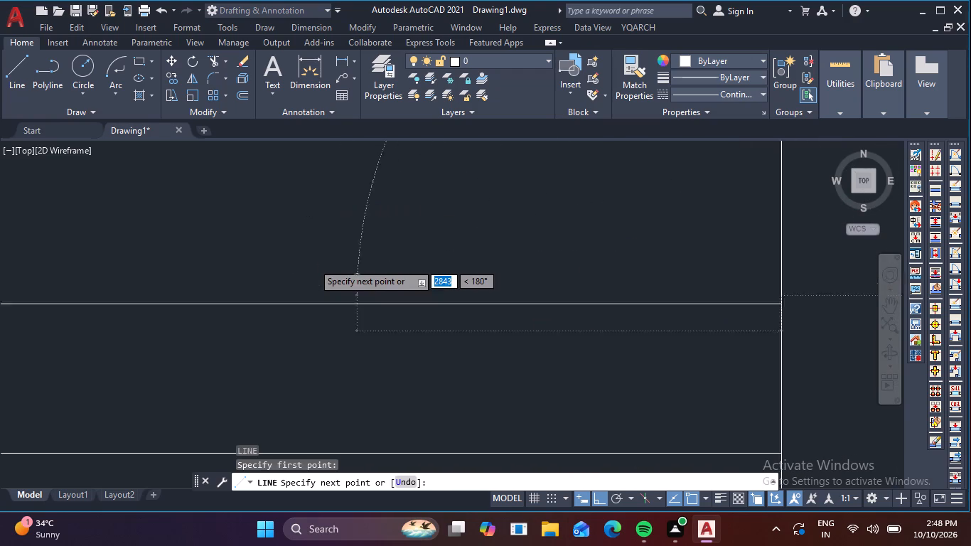
middle_drag(358, 279, 643, 302)
middle_click(643, 302)
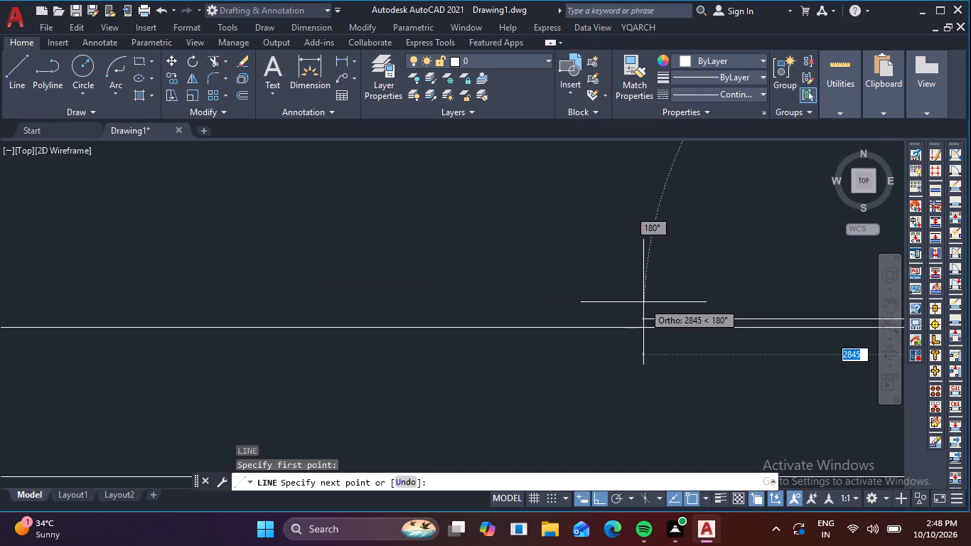
scroll(387, 298, down, 4)
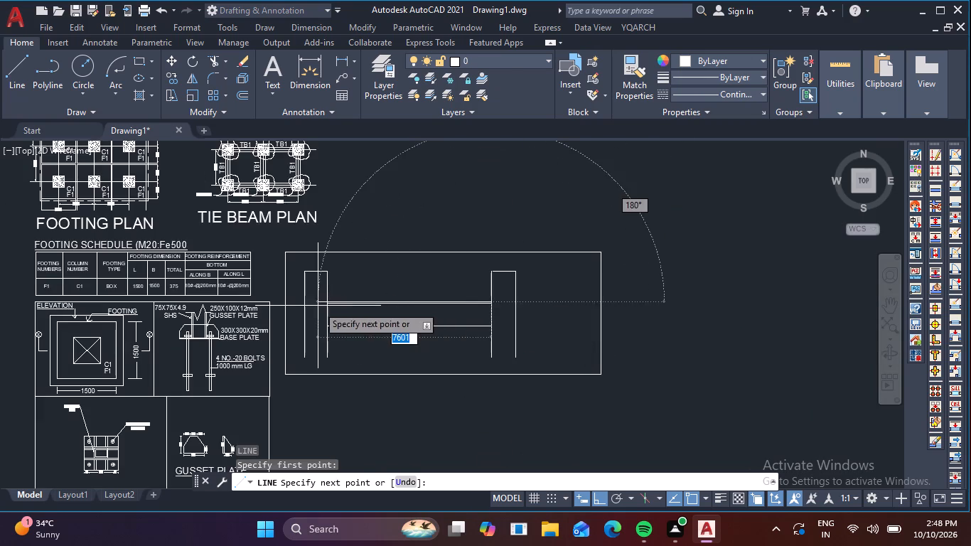
scroll(318, 306, up, 4)
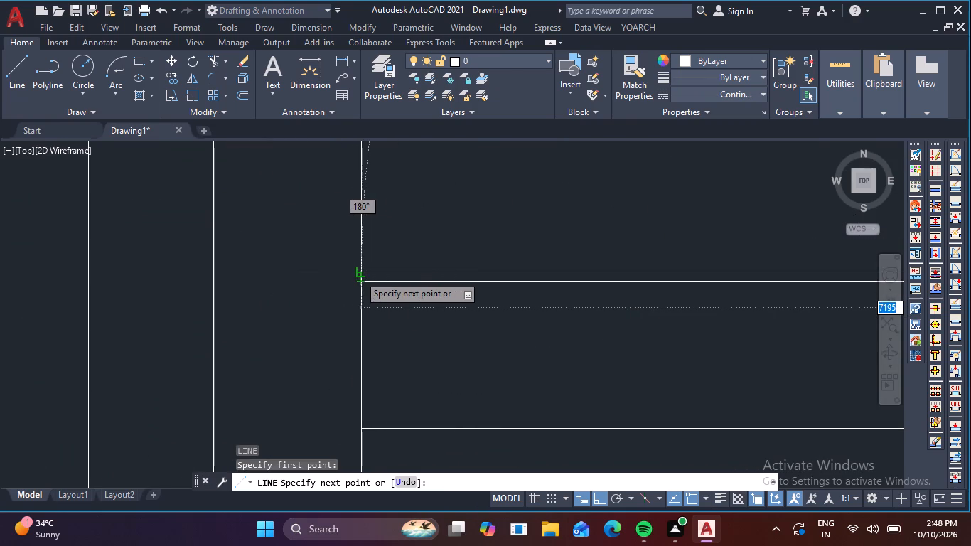
click(359, 275)
key(Escape)
Draw a horizontal line just below the beam's lower line, from the right upright's inner edge to the left upright's inner edge.
scroll(513, 277, down, 2)
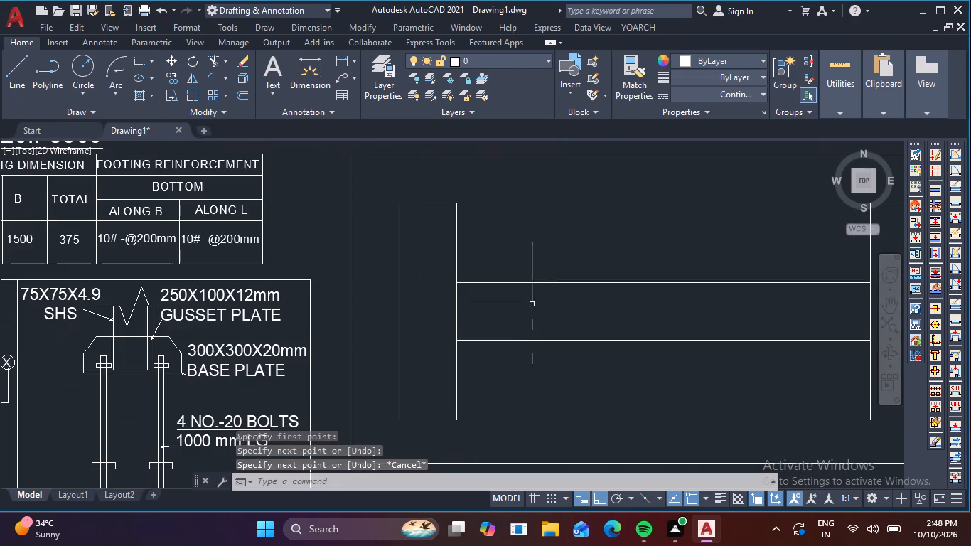
middle_drag(596, 310, 375, 271)
scroll(376, 272, down, 2)
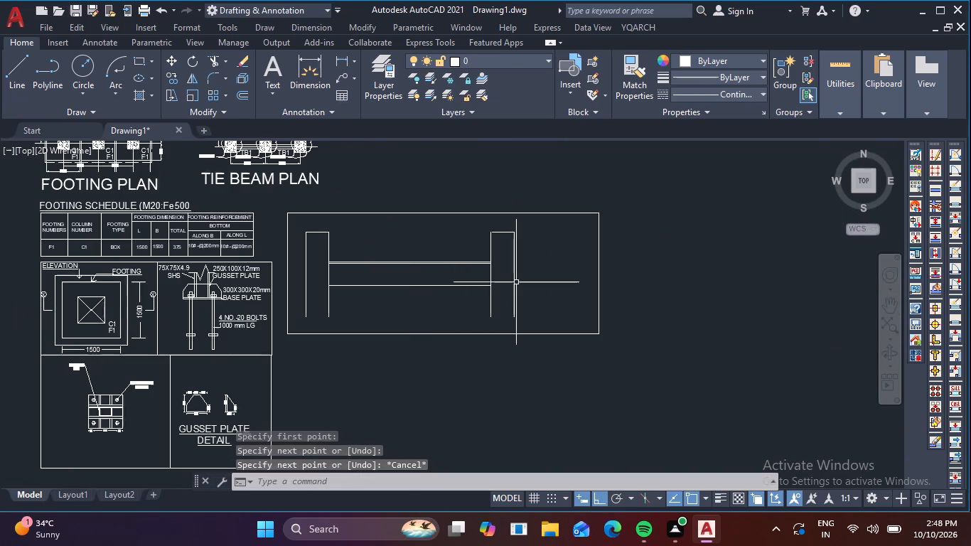
scroll(520, 285, up, 2)
middle_drag(521, 285, 667, 277)
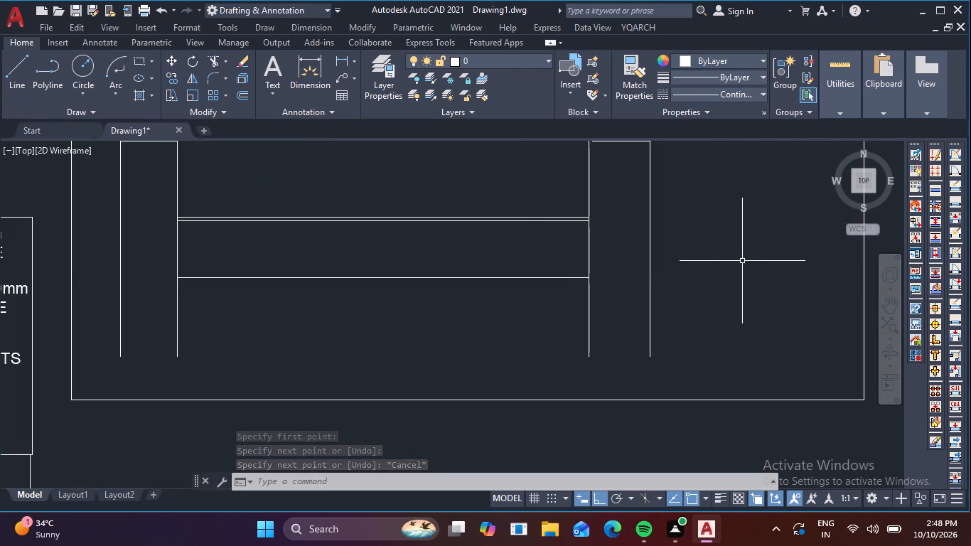
key(space)
scroll(581, 282, up, 3)
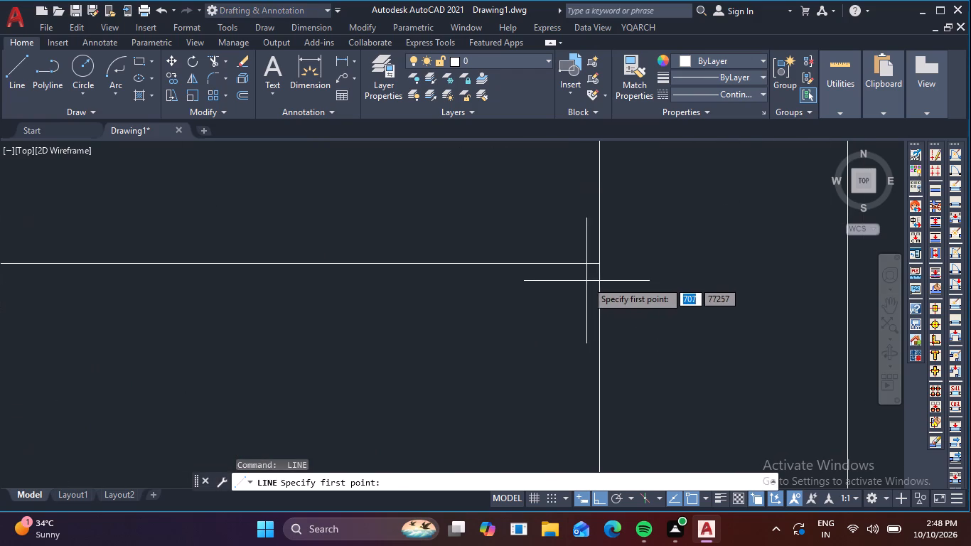
click(599, 277)
scroll(378, 324, down, 3)
middle_drag(322, 342, 471, 333)
scroll(193, 310, up, 3)
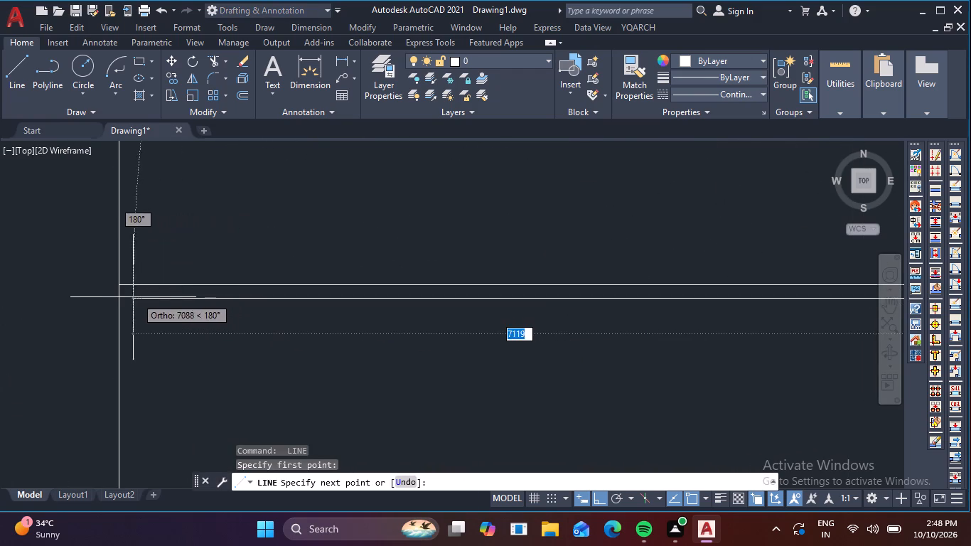
click(114, 298)
key(Escape)
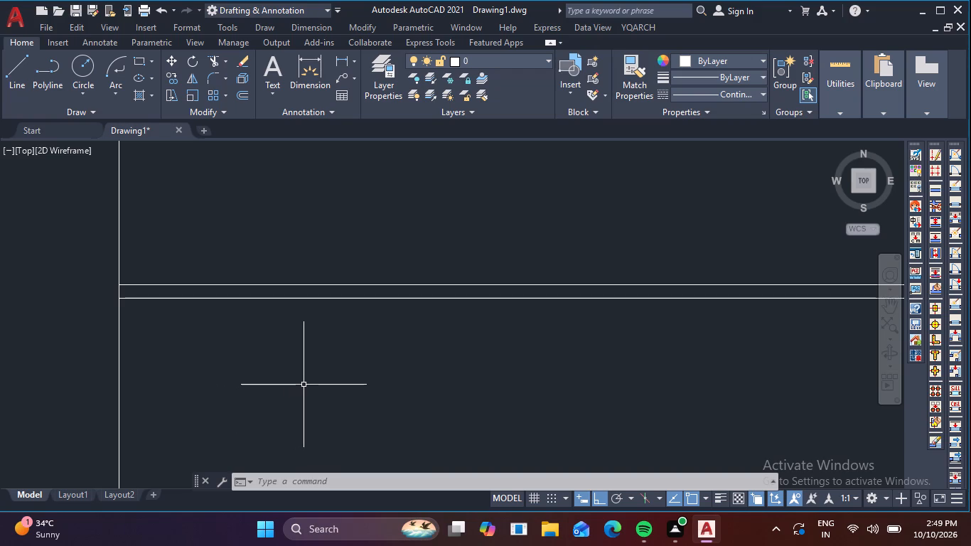
Extend the beam's two inner lines to the left upright's outer edge and the upper one to the right upright's outer edge.
scroll(346, 374, down, 3)
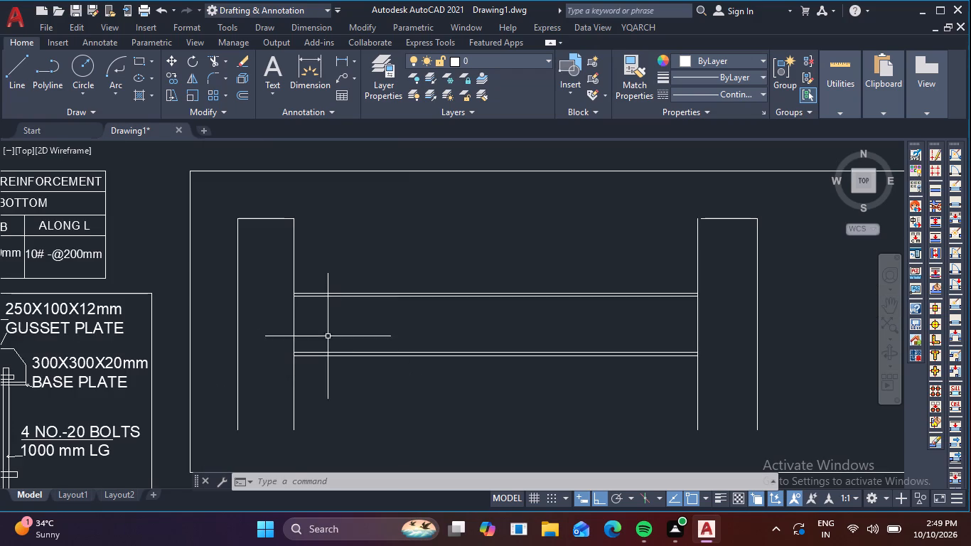
scroll(289, 296, up, 2)
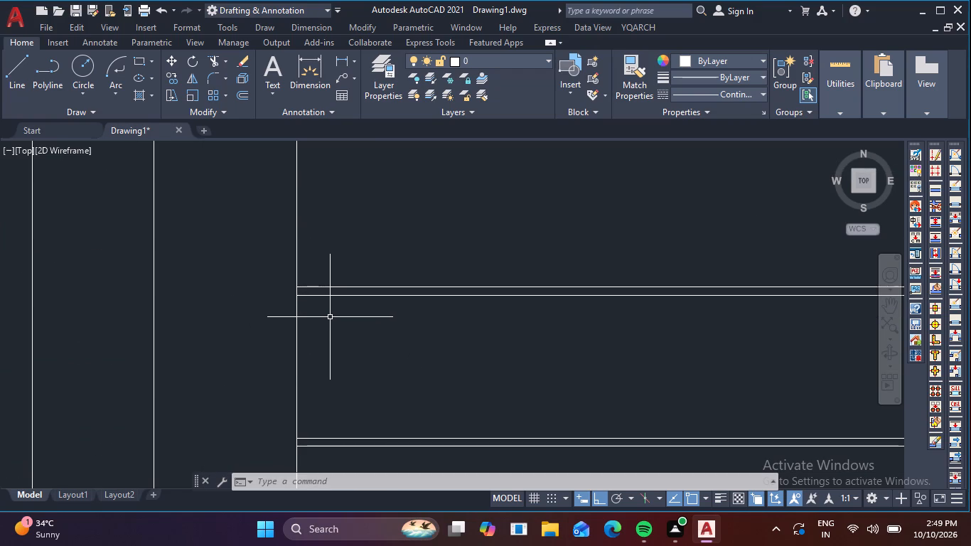
key(e)
text(X)
key(space)
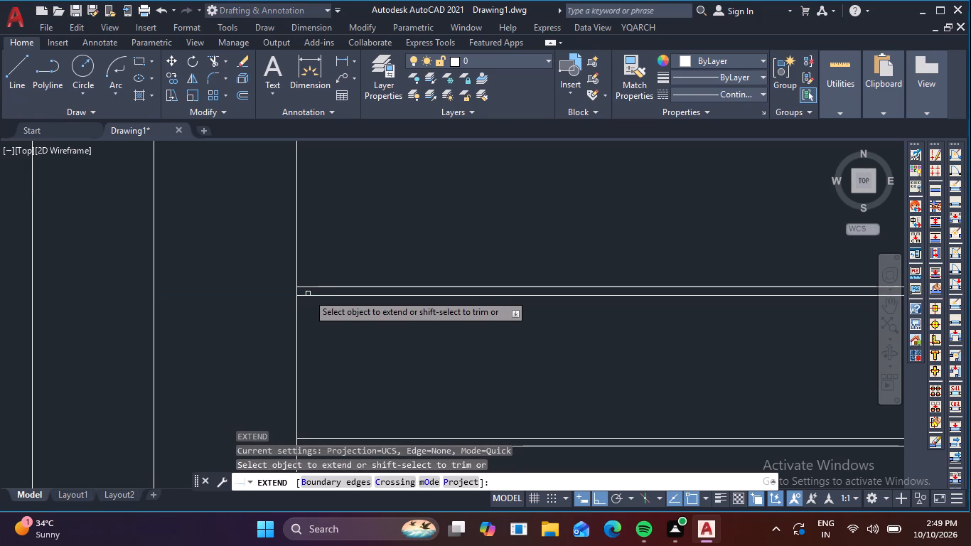
click(309, 296)
scroll(306, 316, down, 2)
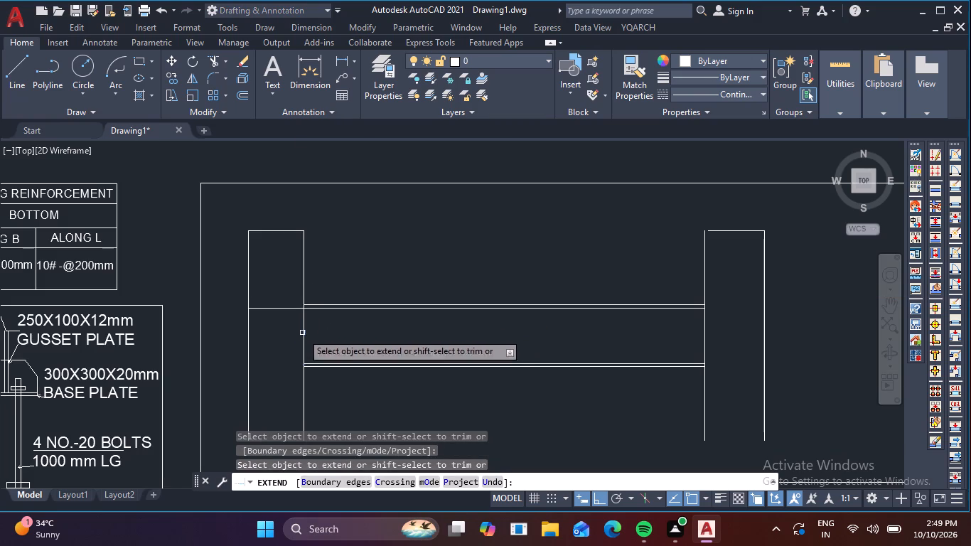
click(313, 363)
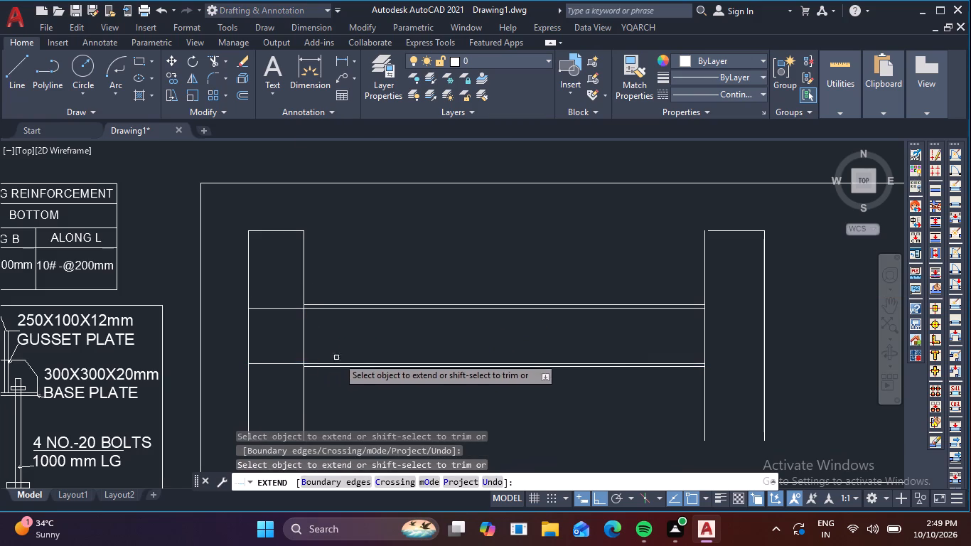
click(699, 309)
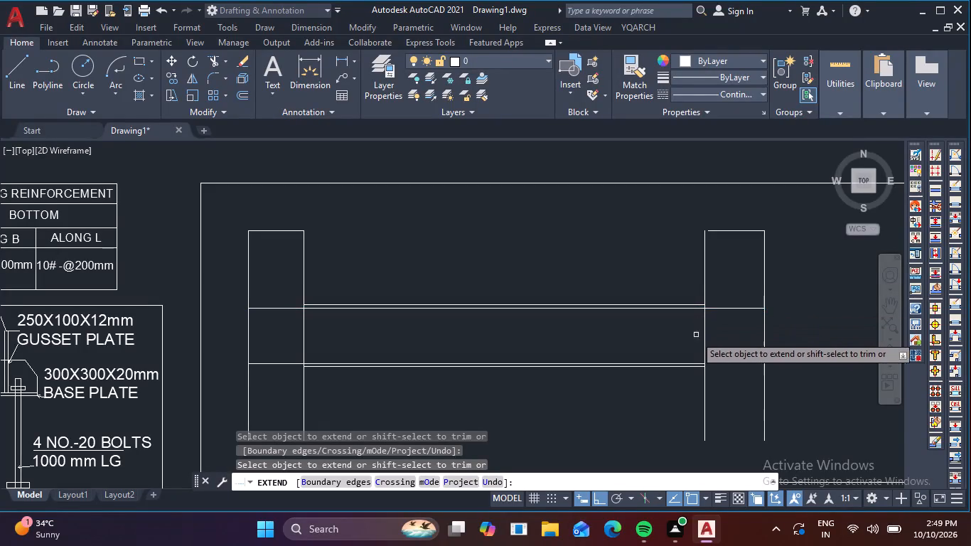
click(697, 365)
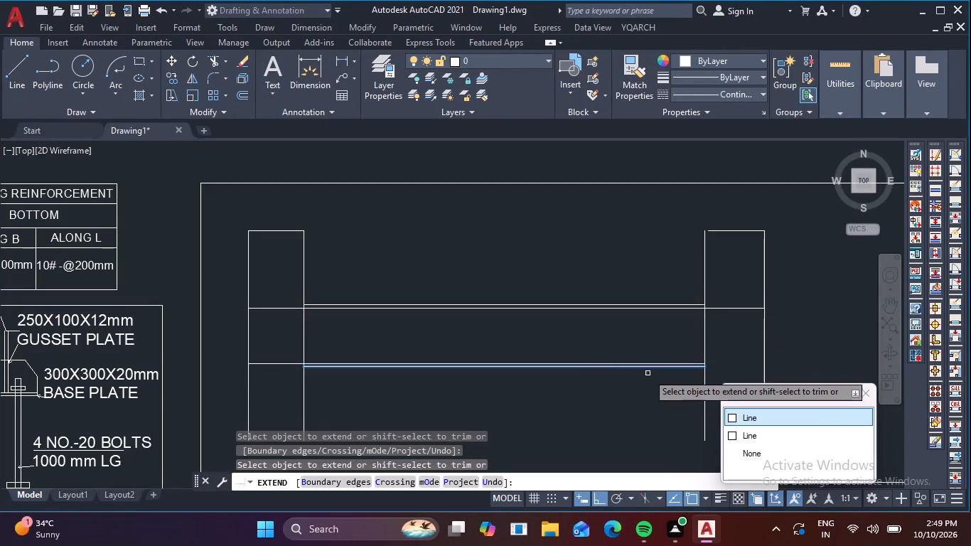
scroll(275, 380, up, 4)
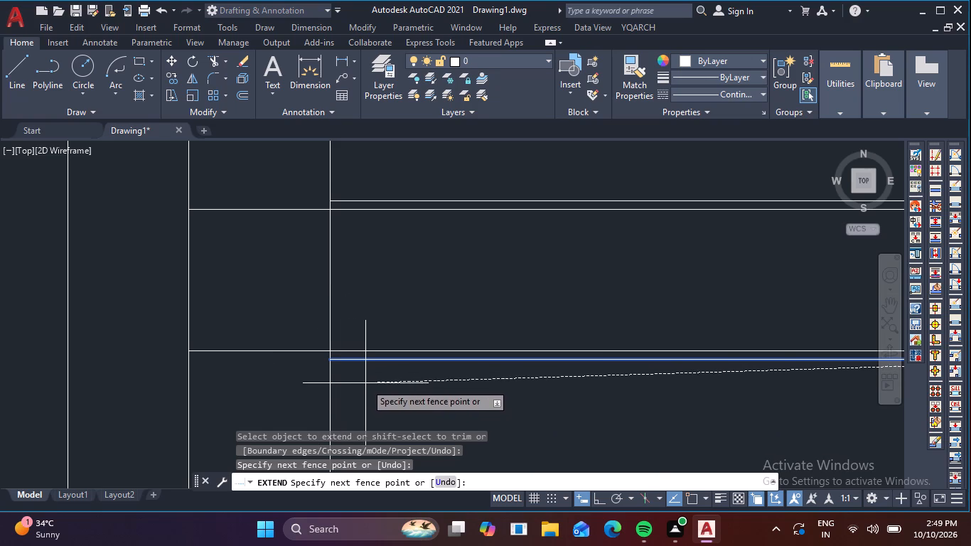
key(Escape)
scroll(493, 301, down, 3)
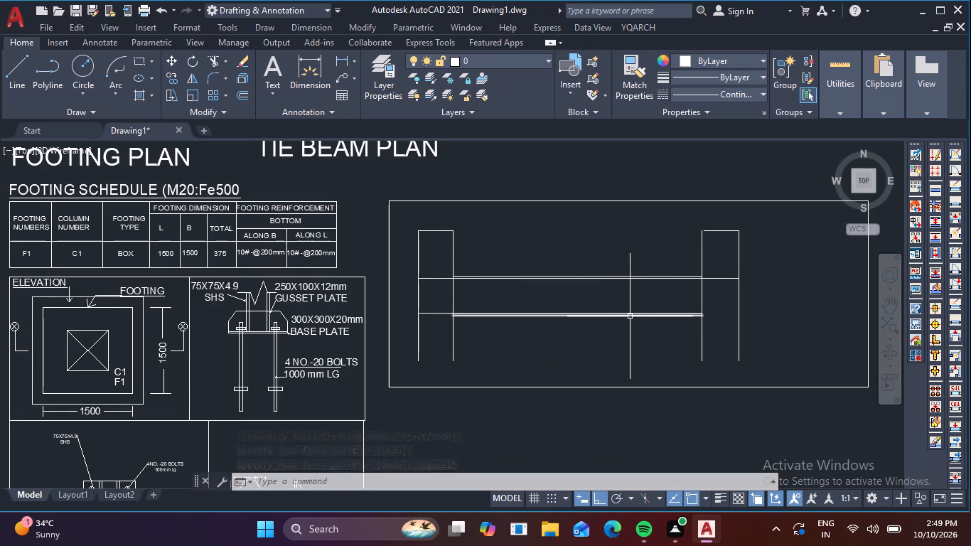
Extend the beam's lower inner line to the right upright's outer edge.
key(space)
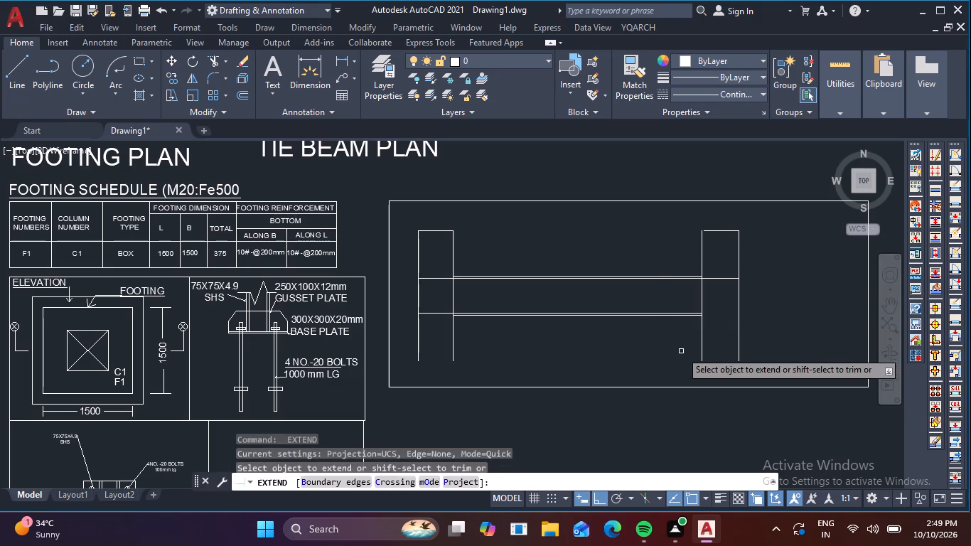
scroll(688, 347, up, 3)
middle_drag(688, 287, 681, 338)
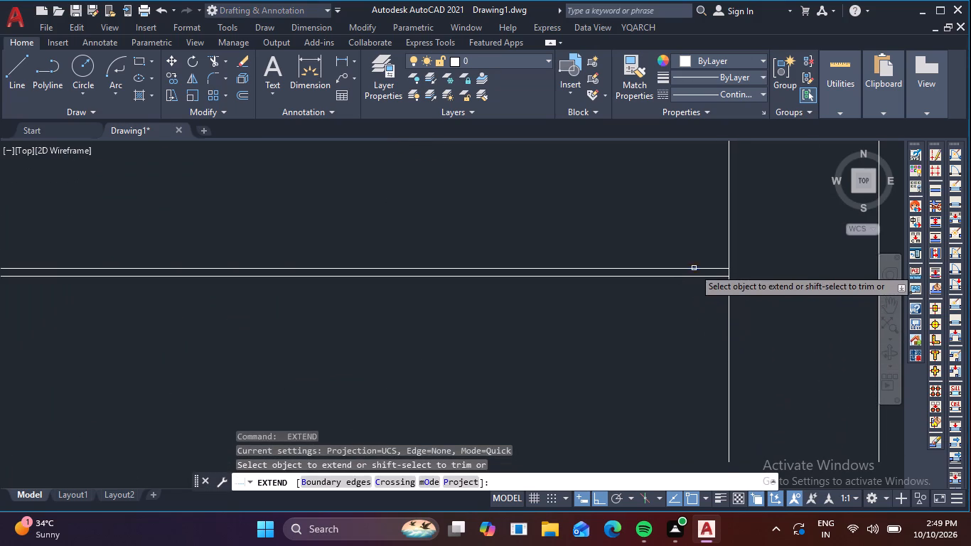
click(695, 267)
key(Escape)
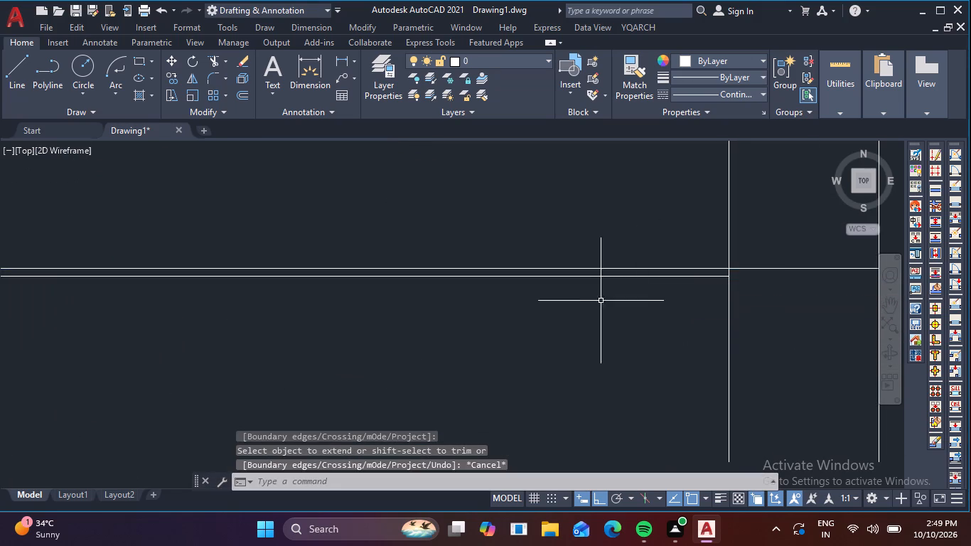
Draw two closely spaced vertical lines inside the left upright's outer edge, one down from the upper inner line, one up from the lower.
scroll(593, 304, down, 4)
scroll(399, 297, up, 4)
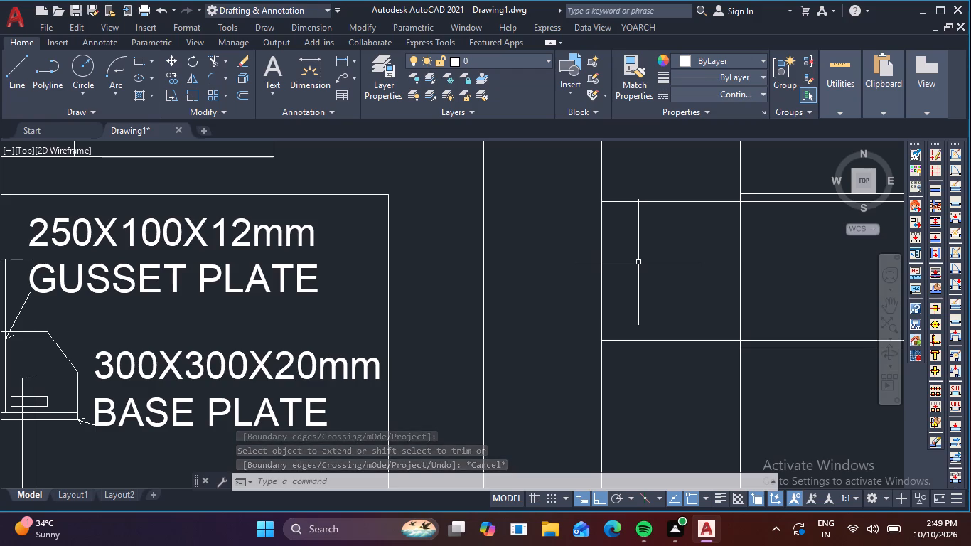
text(L)
key(space)
scroll(608, 236, up, 1)
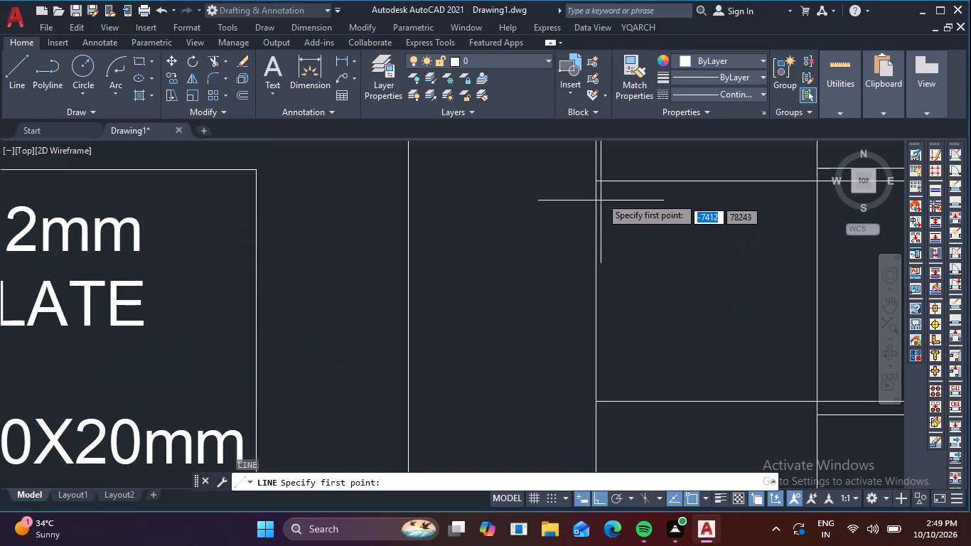
click(607, 184)
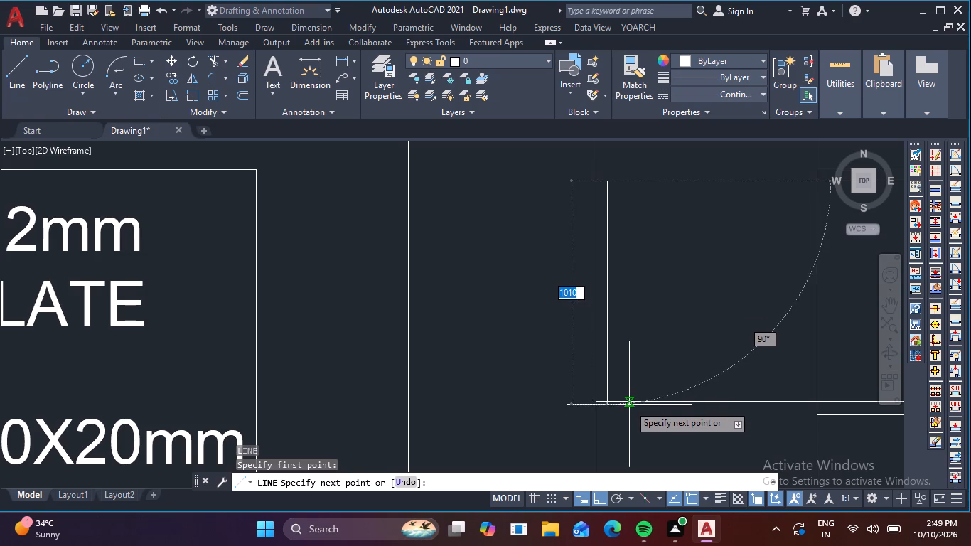
click(608, 394)
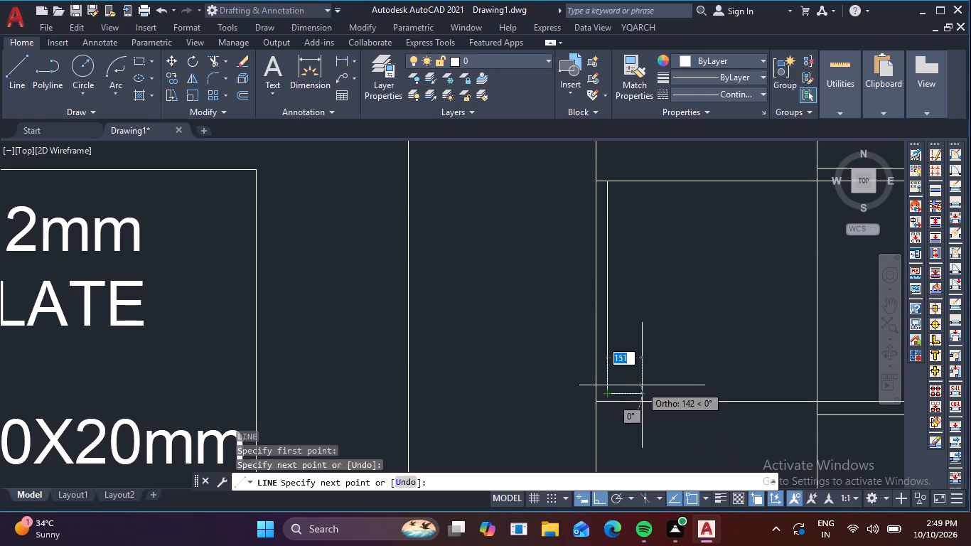
key(space)
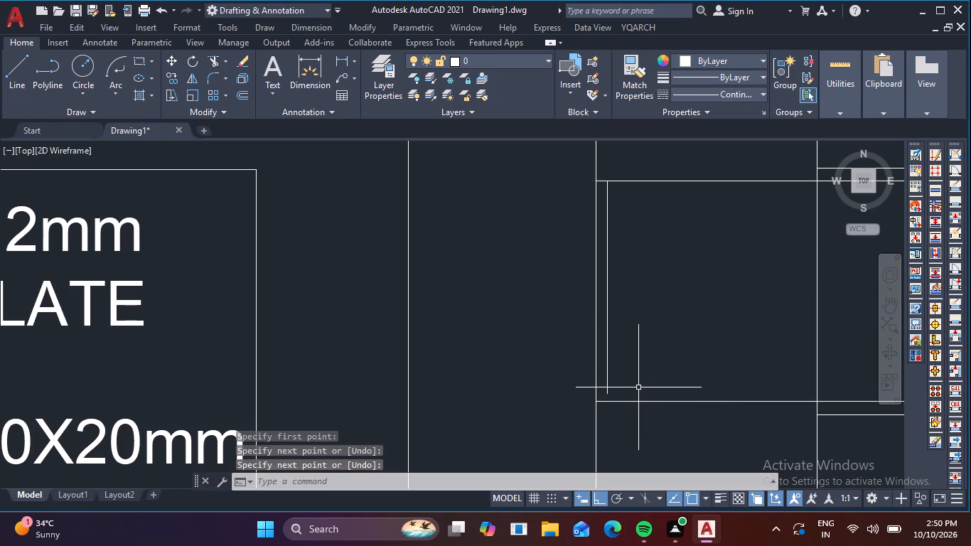
key(space)
click(617, 402)
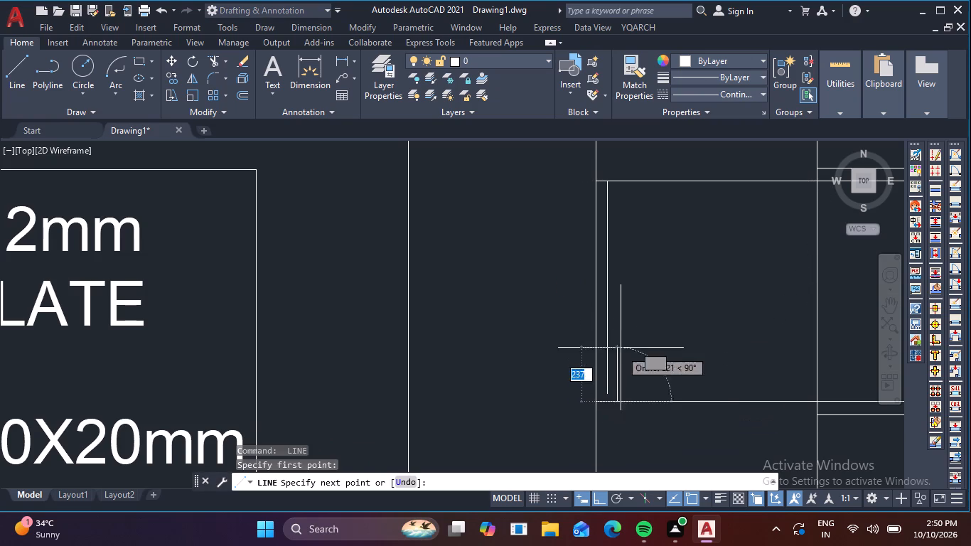
click(618, 196)
key(space)
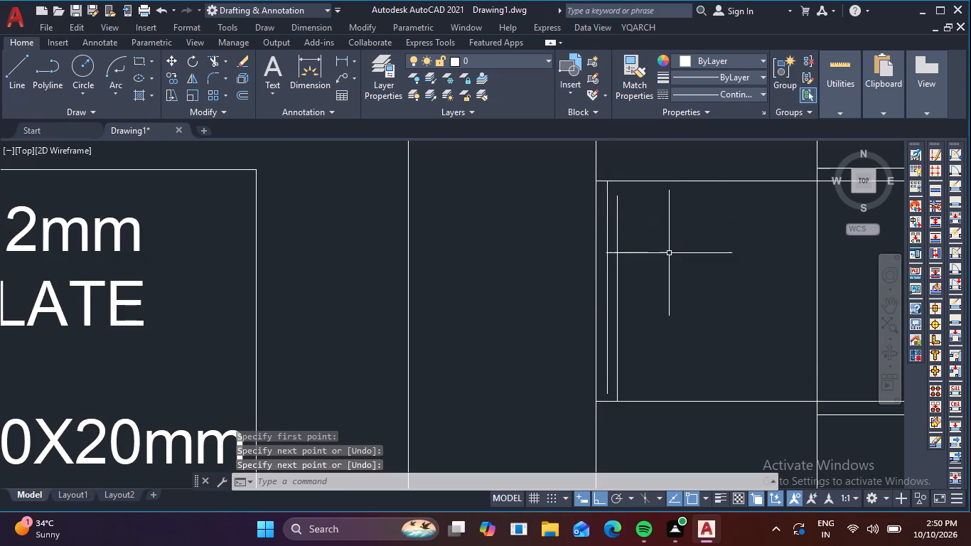
Draw a vertical line just inside the right upright's outer edge, from the upper inner beam line to just above the lower one.
scroll(680, 269, down, 3)
middle_drag(717, 279, 378, 289)
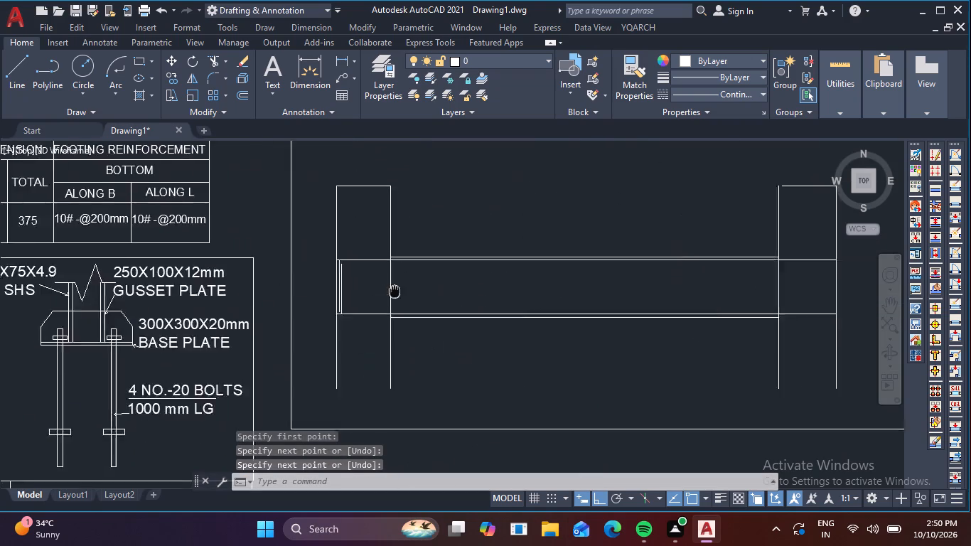
middle_drag(378, 289, 326, 283)
middle_drag(611, 284, 497, 290)
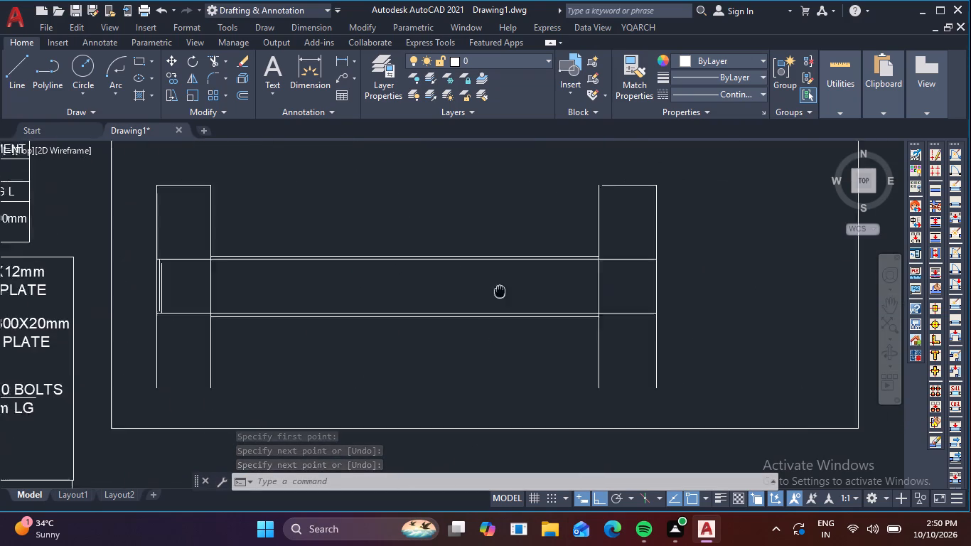
middle_drag(497, 290, 466, 290)
middle_drag(456, 290, 449, 290)
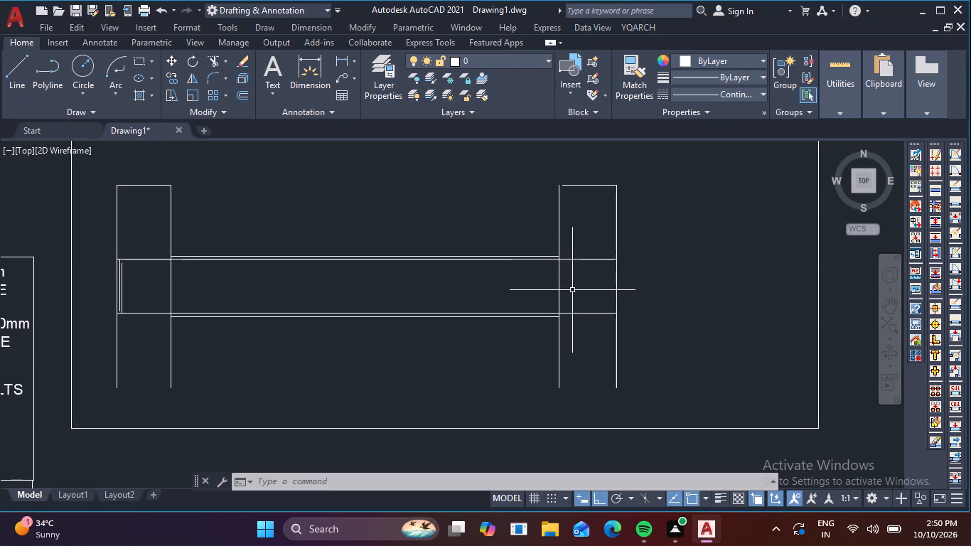
scroll(565, 289, up, 1)
scroll(621, 261, up, 1)
key(space)
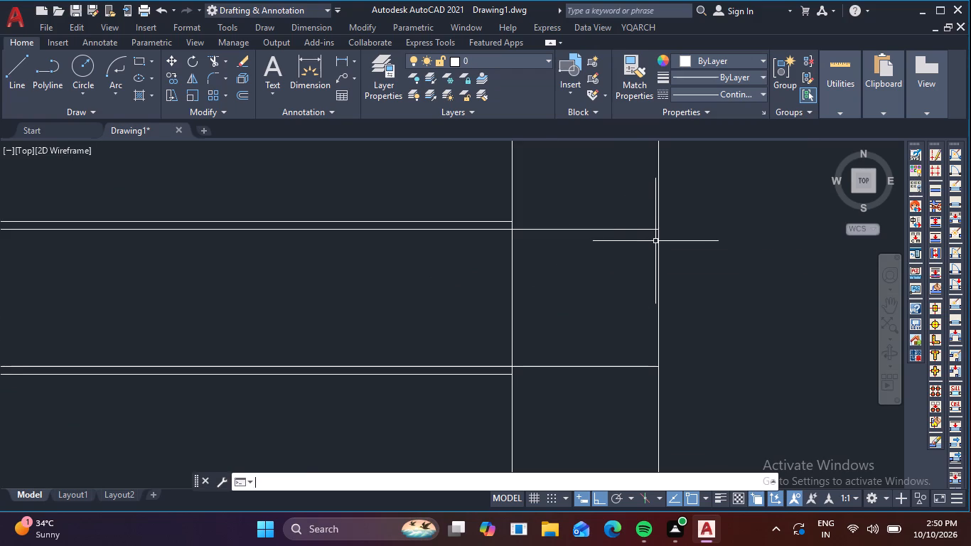
scroll(649, 232, up, 2)
click(649, 224)
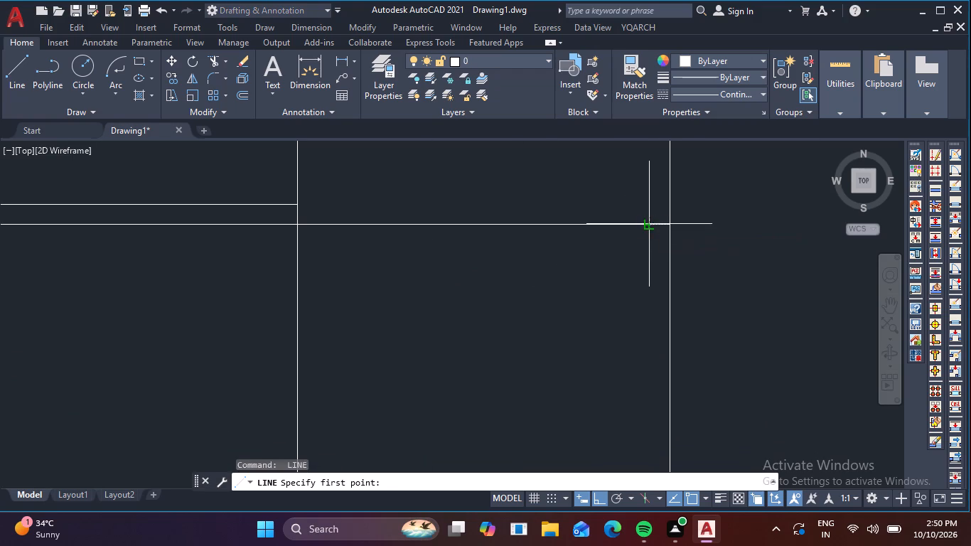
scroll(646, 287, down, 3)
middle_drag(641, 319, 641, 259)
scroll(641, 259, up, 3)
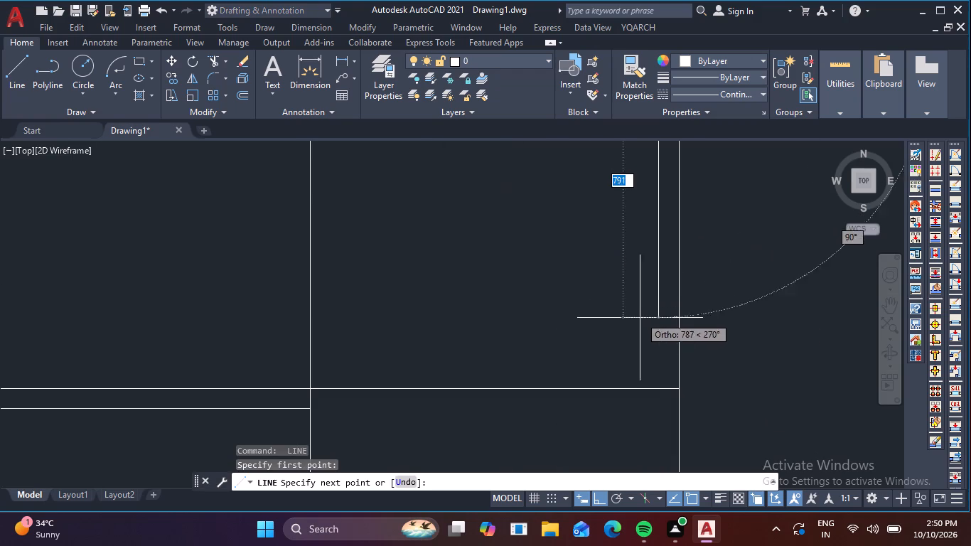
click(660, 372)
key(space)
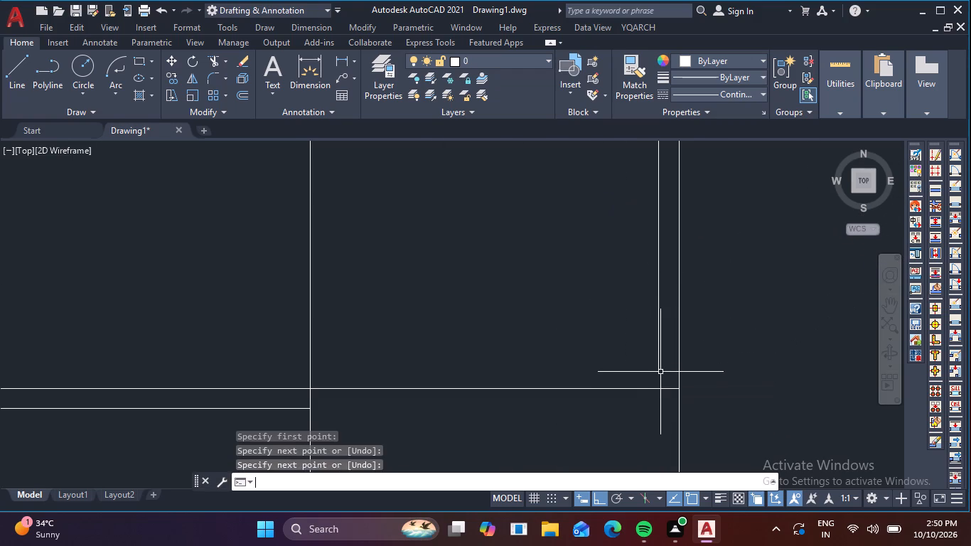
Draw a shorter parallel vertical line on its inner side, from the lower inner beam line up to short of the upper one.
key(space)
click(639, 386)
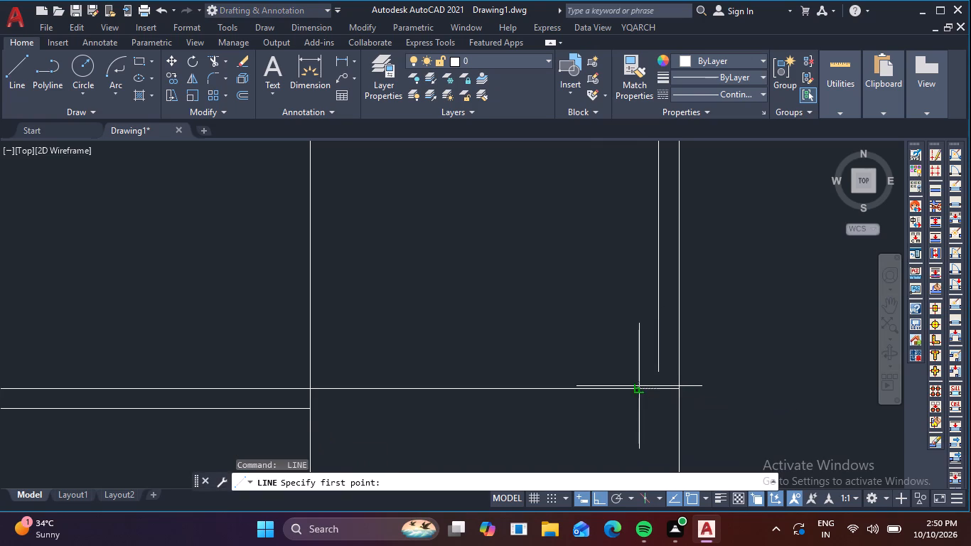
middle_drag(608, 280, 606, 400)
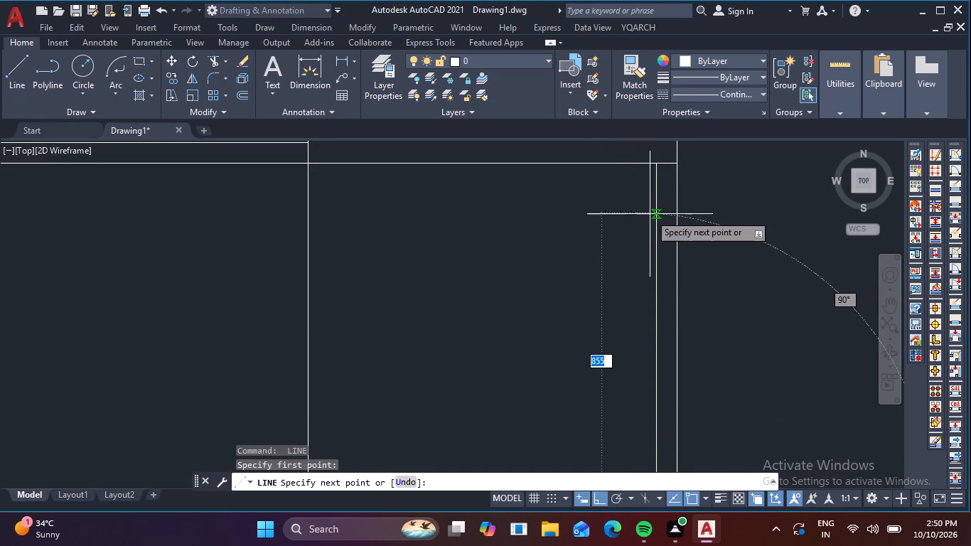
click(636, 251)
key(space)
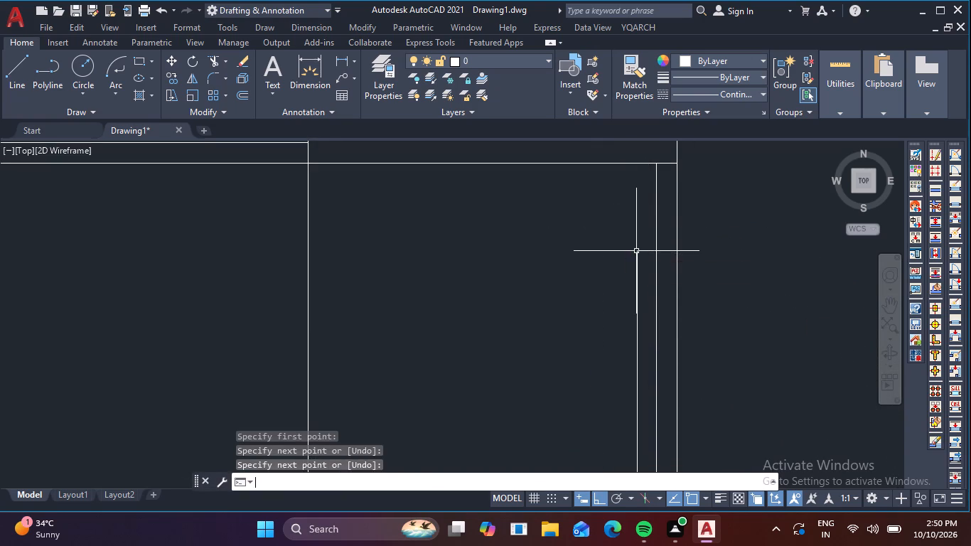
Draw a horizontal line about 560 units long in the right upright, inward from the outer vertical line, just below the upper inner beam line.
key(space)
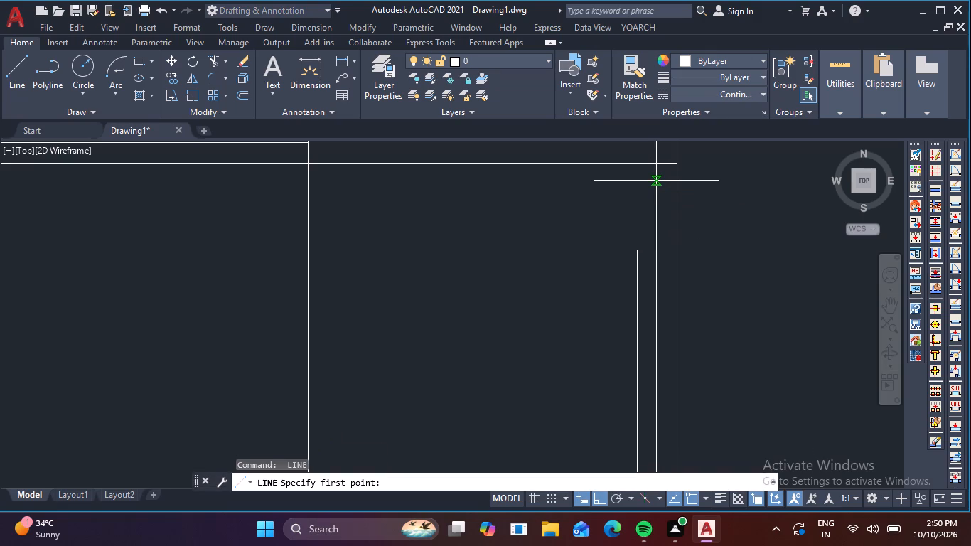
click(656, 178)
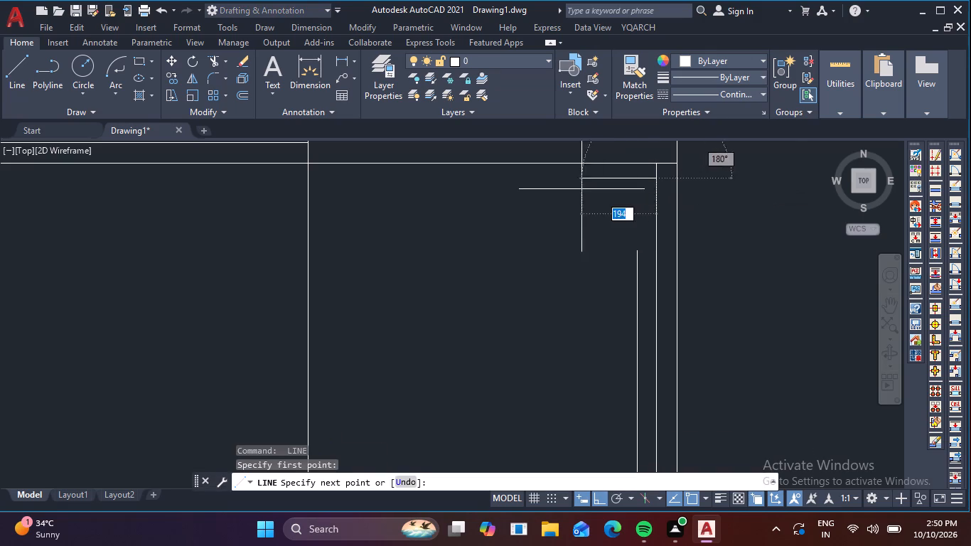
click(461, 179)
key(Escape)
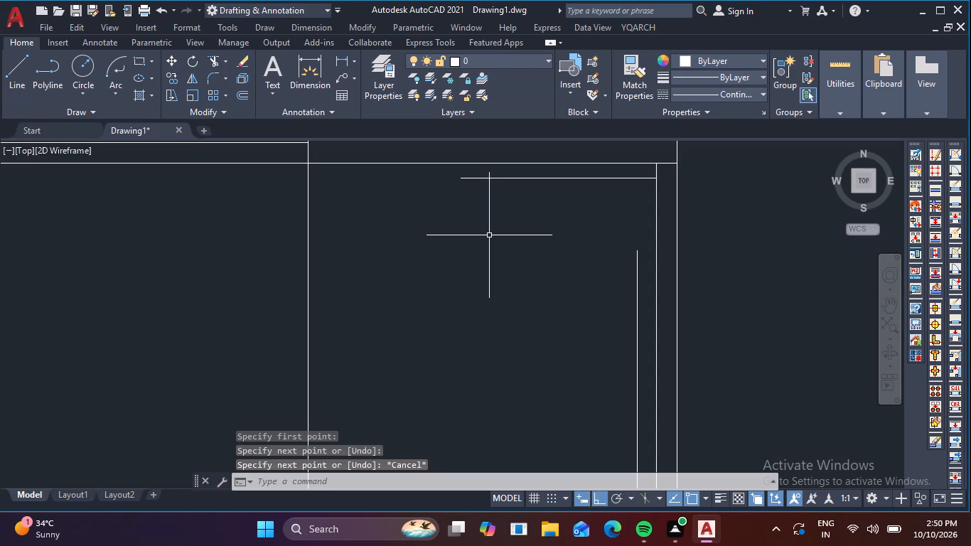
key(Escape)
Trim the upper and lower inner beam lines where they overrun the vertical lines inside the right upright's outer edge.
text(TR)
key(space)
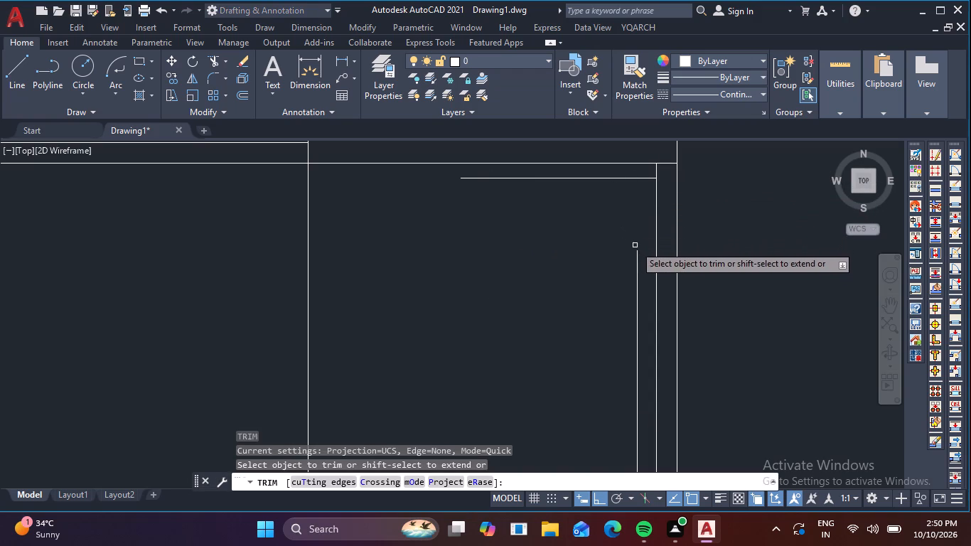
click(668, 162)
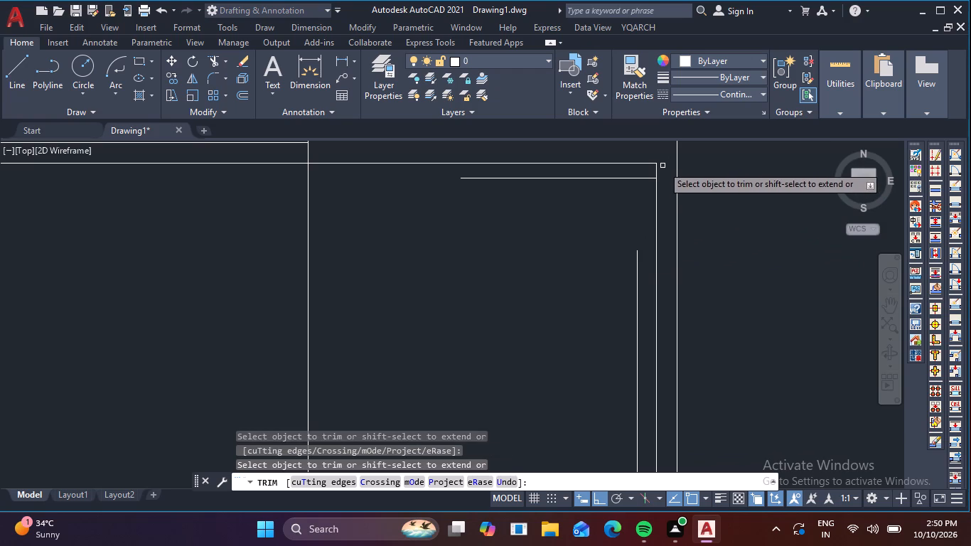
scroll(628, 191, down, 3)
scroll(643, 280, up, 4)
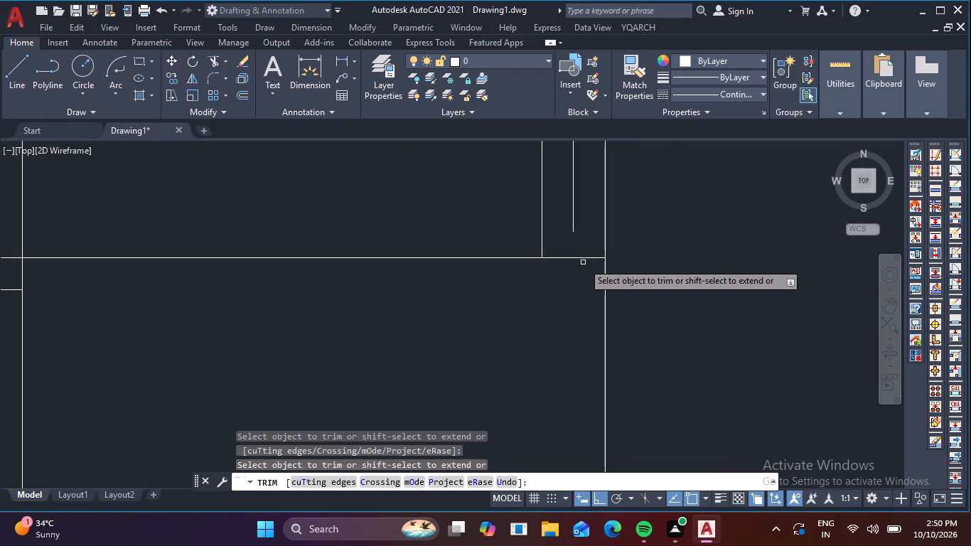
click(578, 259)
Trim the right upright's inner edge out of the narrow gaps between the double beam lines, at the lower and upper pairs.
scroll(563, 268, down, 5)
scroll(492, 281, up, 5)
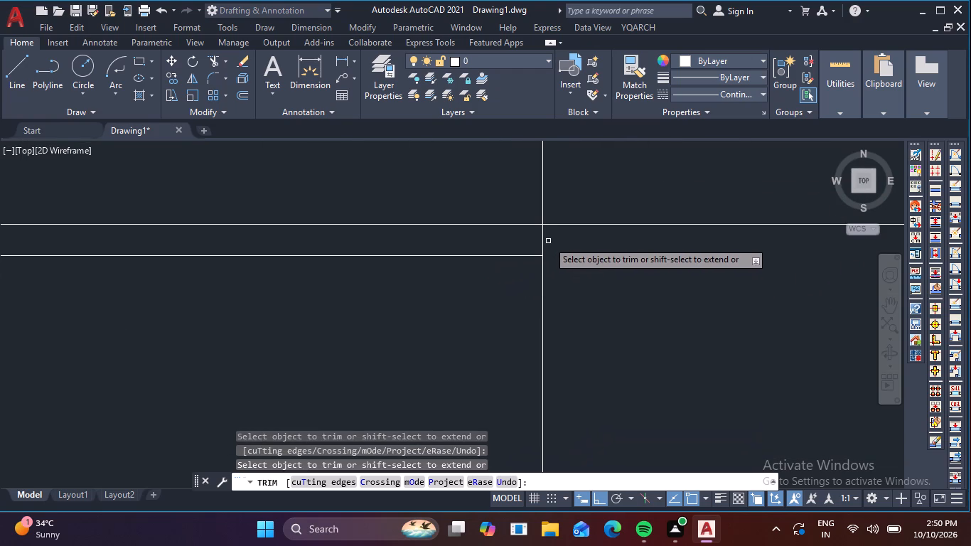
drag(547, 240, 532, 247)
click(532, 247)
scroll(532, 247, down, 3)
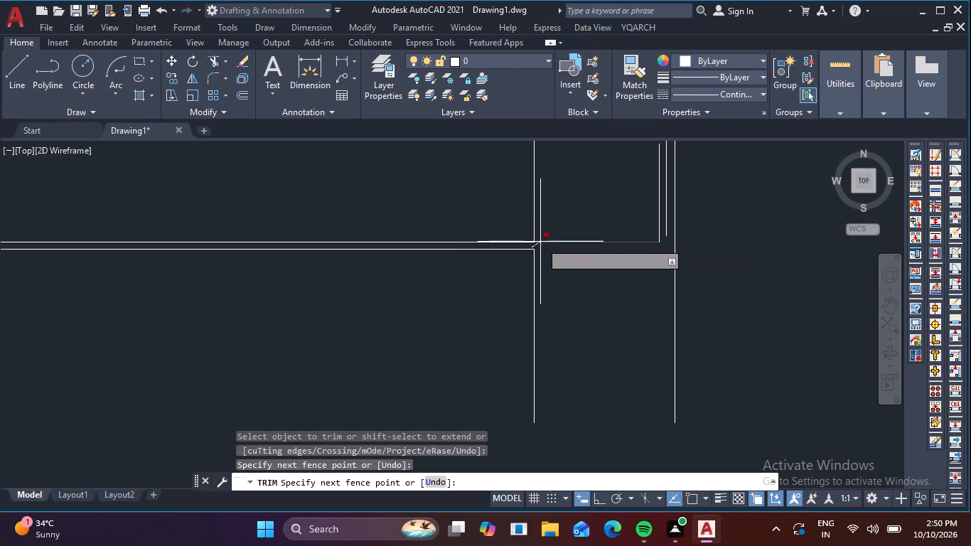
middle_click(569, 186)
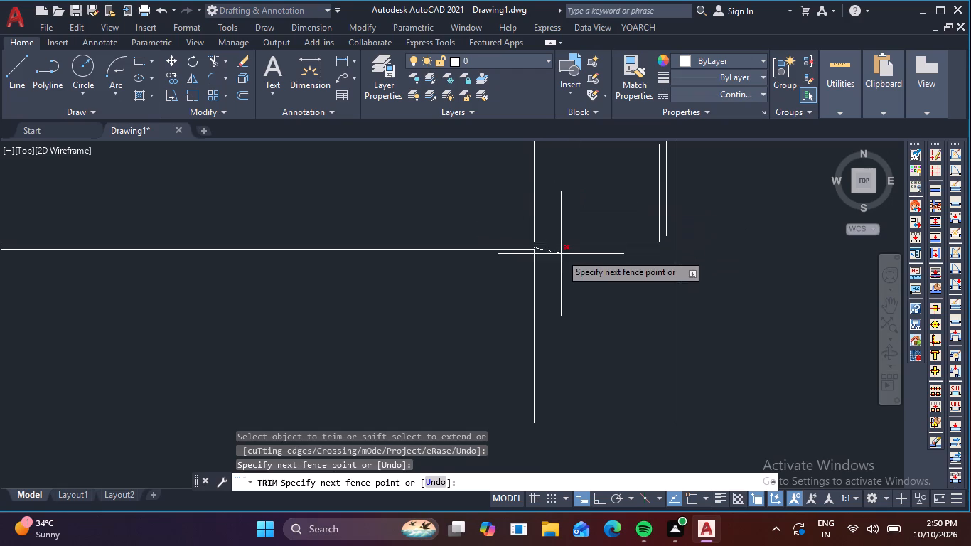
click(573, 255)
middle_drag(576, 203, 627, 364)
scroll(586, 252, up, 3)
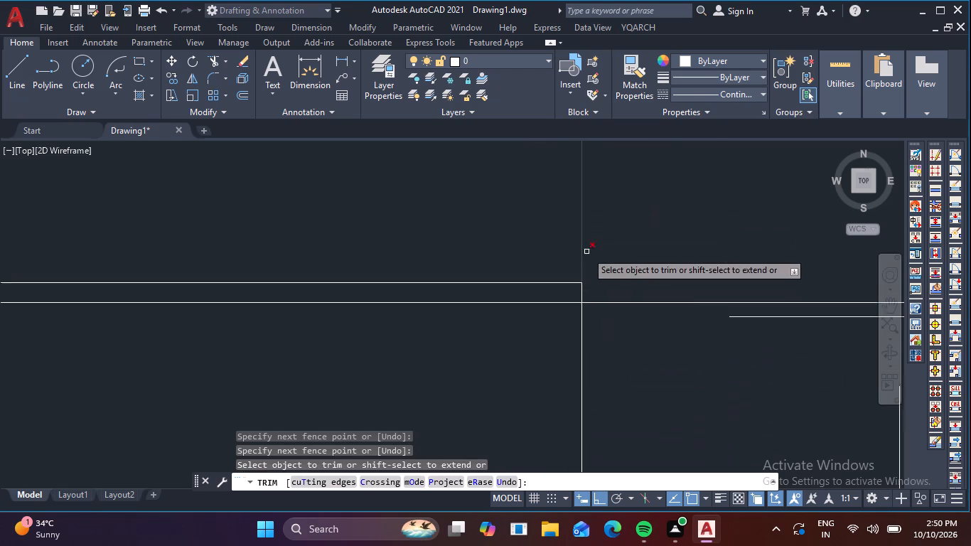
click(563, 316)
click(590, 311)
scroll(590, 311, down, 2)
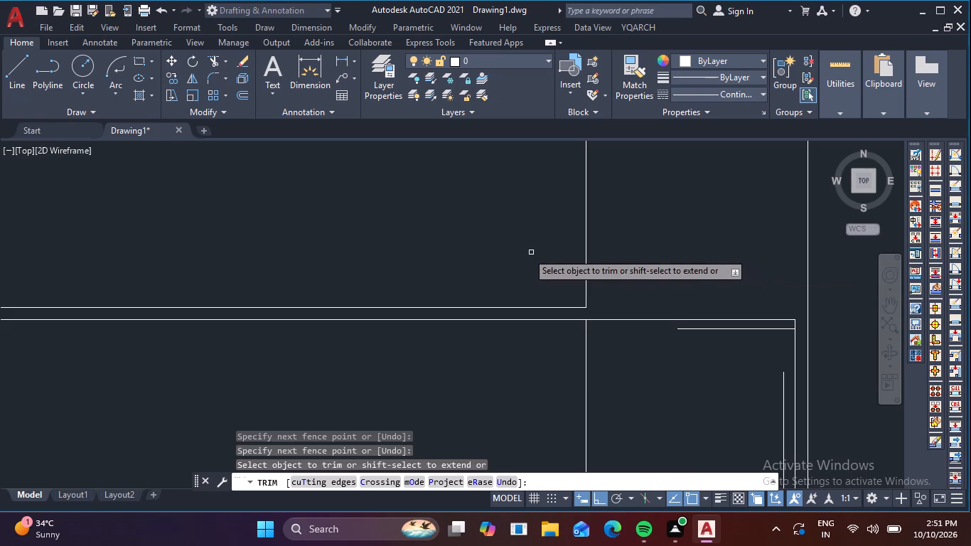
Trim the inner edges of both uprights where they cross the beam between its upper and lower inner lines.
scroll(504, 253, down, 2)
middle_drag(412, 315, 743, 323)
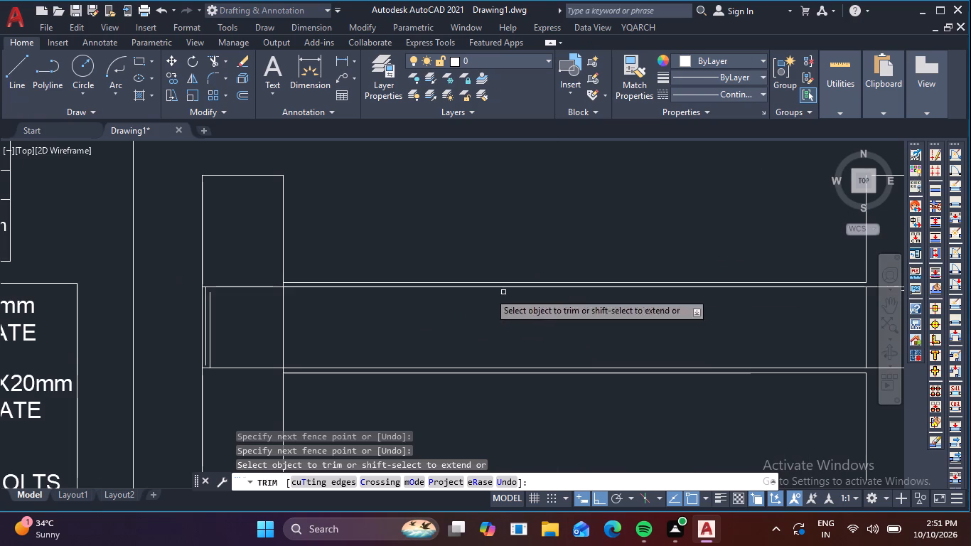
middle_drag(270, 301, 367, 306)
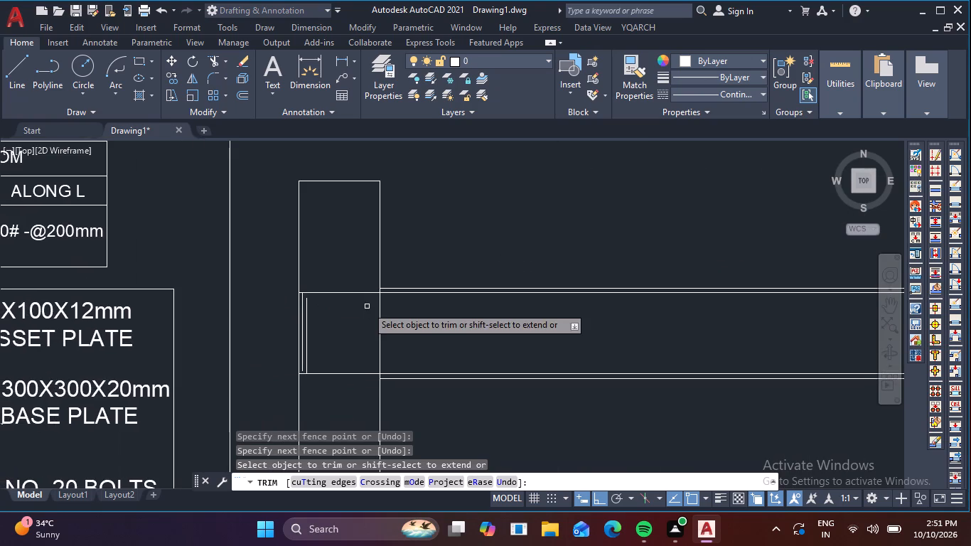
drag(401, 318, 370, 314)
scroll(370, 314, down, 2)
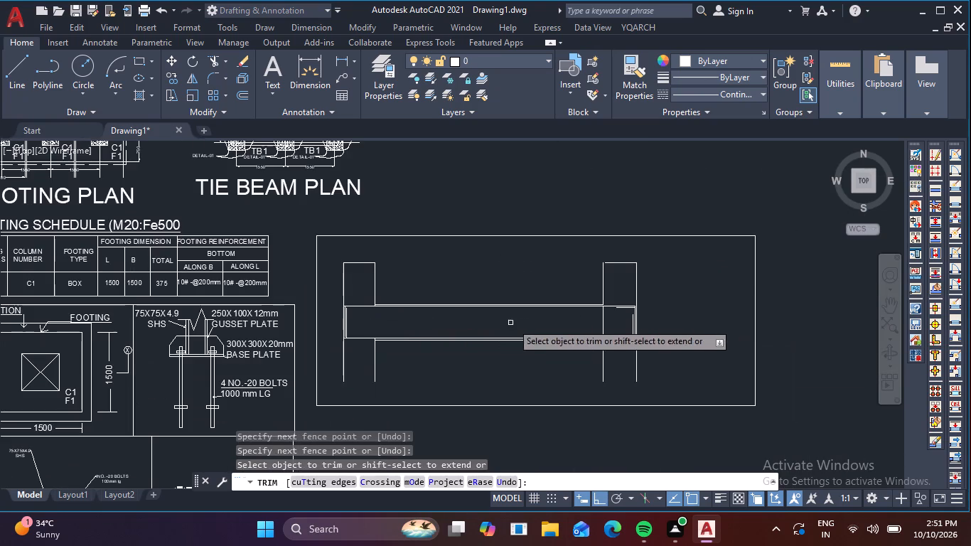
drag(611, 322, 579, 320)
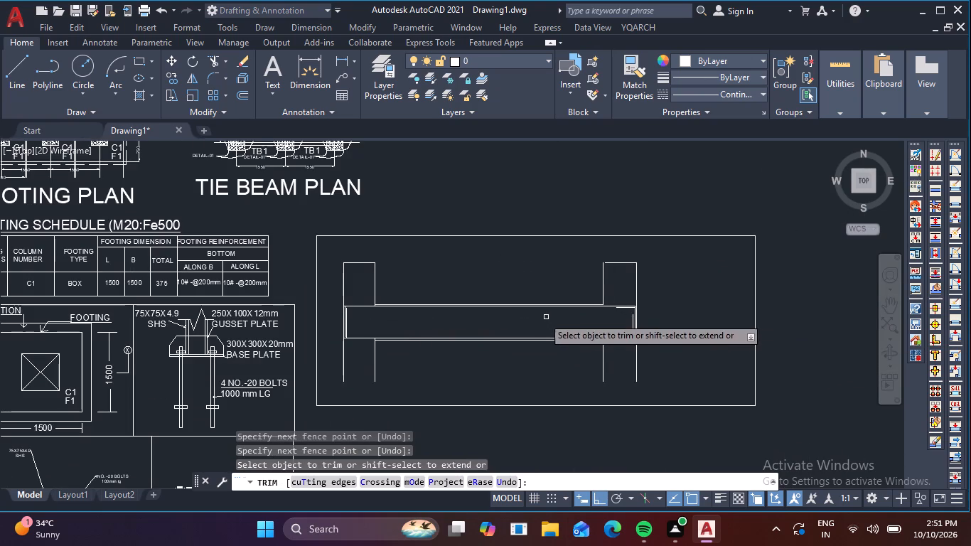
Trim the left upright's inner edge out of the gap between the upper pair of beam lines.
scroll(387, 294, up, 4)
scroll(293, 359, up, 2)
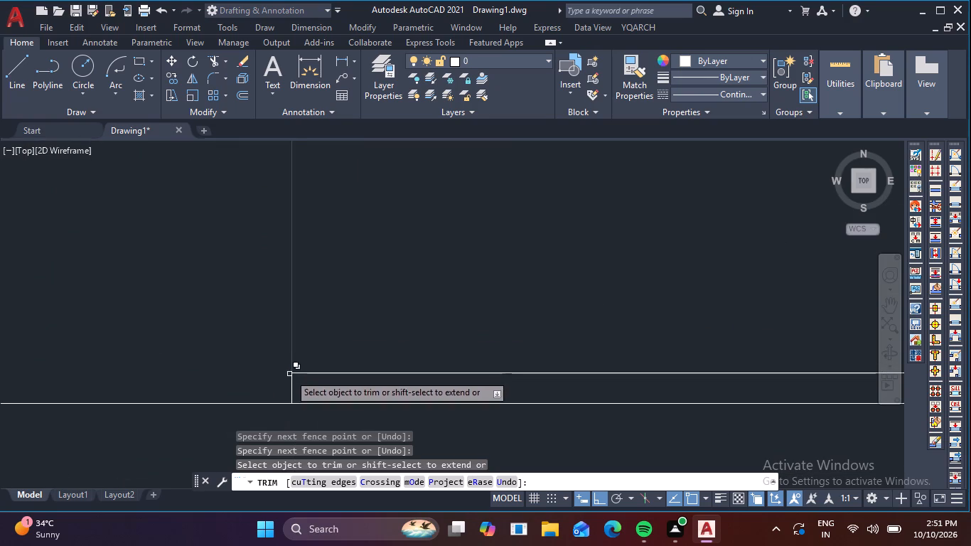
click(302, 385)
click(273, 381)
scroll(272, 376, down, 4)
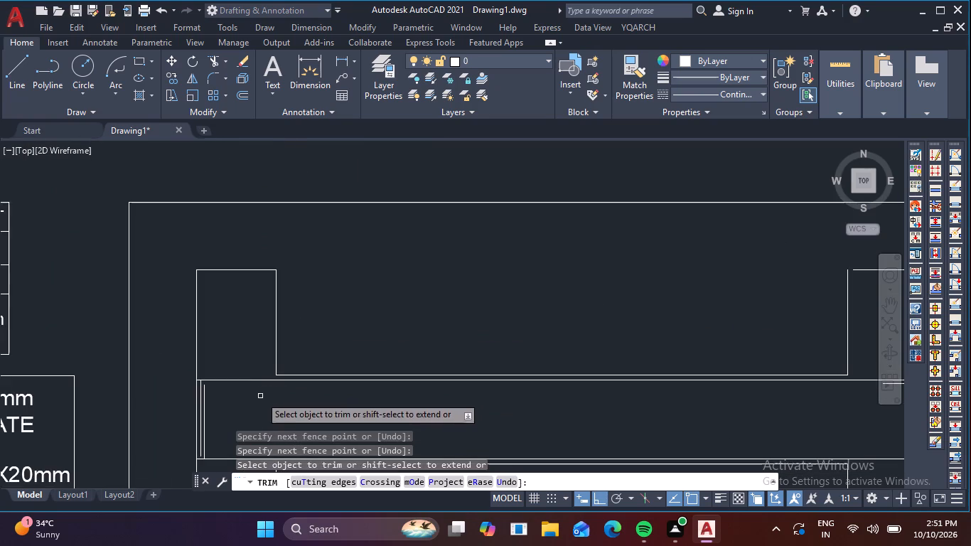
Trim the upper and lower inner beam line ends that overrun the vertical lines inside the left upright's outer edge.
middle_drag(260, 396, 412, 328)
scroll(350, 309, up, 5)
drag(331, 311, 328, 323)
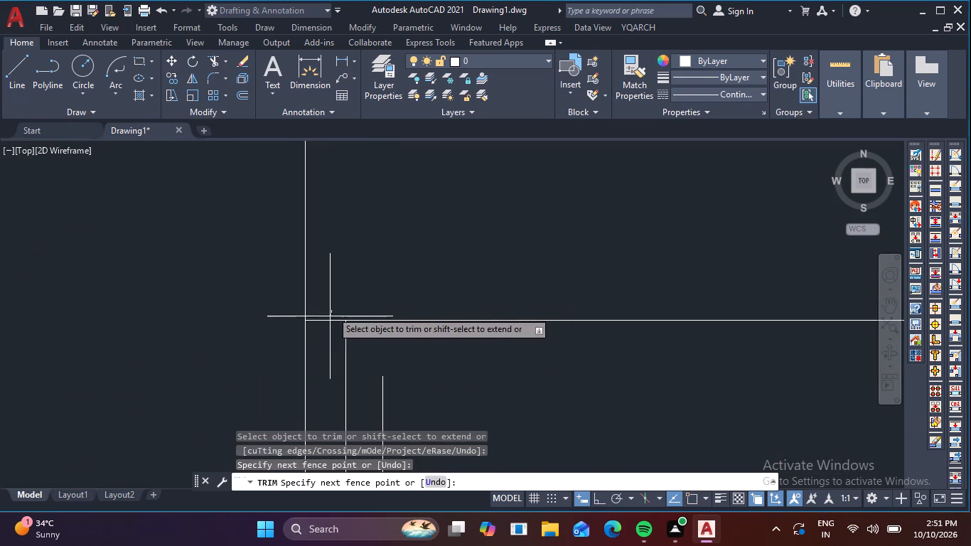
drag(328, 323, 327, 332)
scroll(327, 332, down, 4)
middle_drag(379, 366, 424, 282)
scroll(382, 375, up, 2)
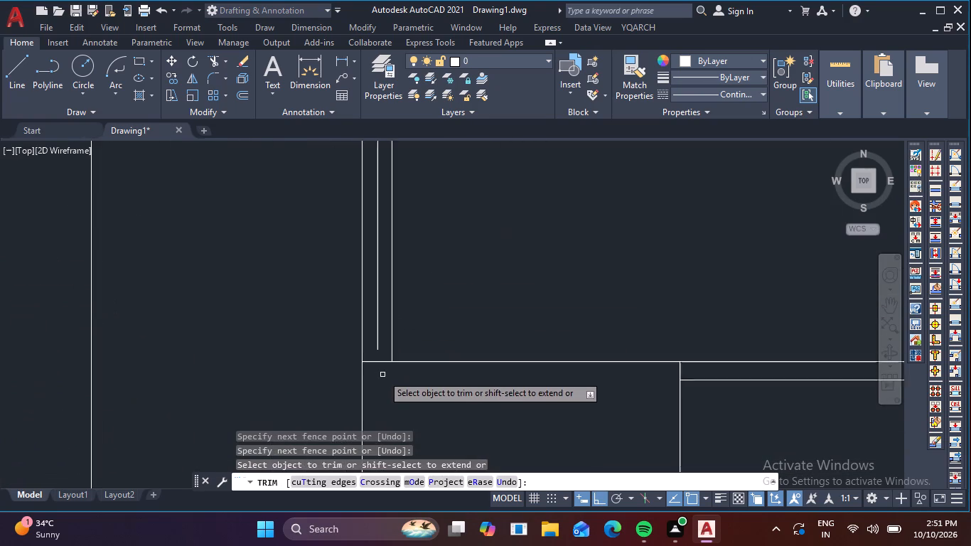
scroll(382, 375, up, 2)
drag(380, 333, 379, 350)
scroll(379, 350, down, 3)
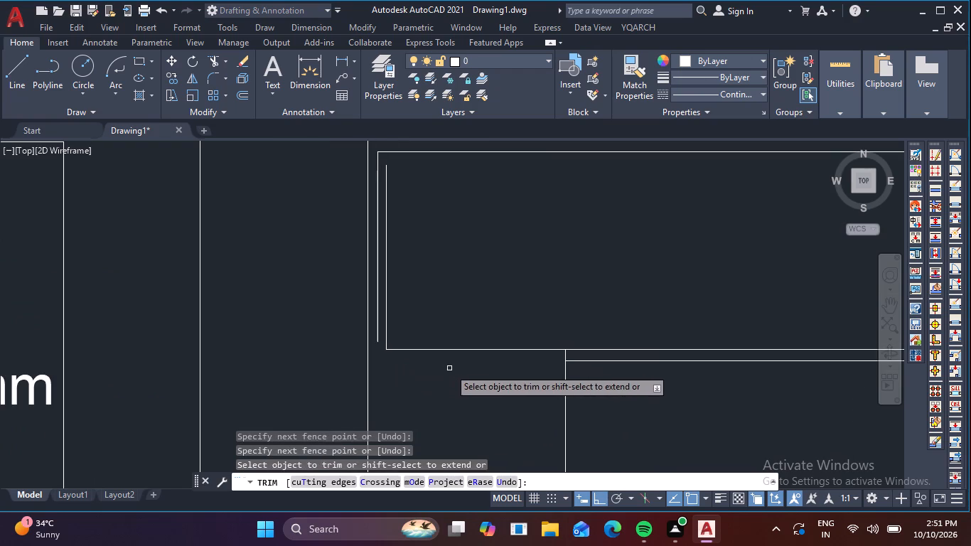
Trim the left upright's inner edge out of the gap between the lower pair of beam lines.
scroll(567, 354, up, 4)
drag(567, 353, 505, 367)
scroll(505, 367, down, 4)
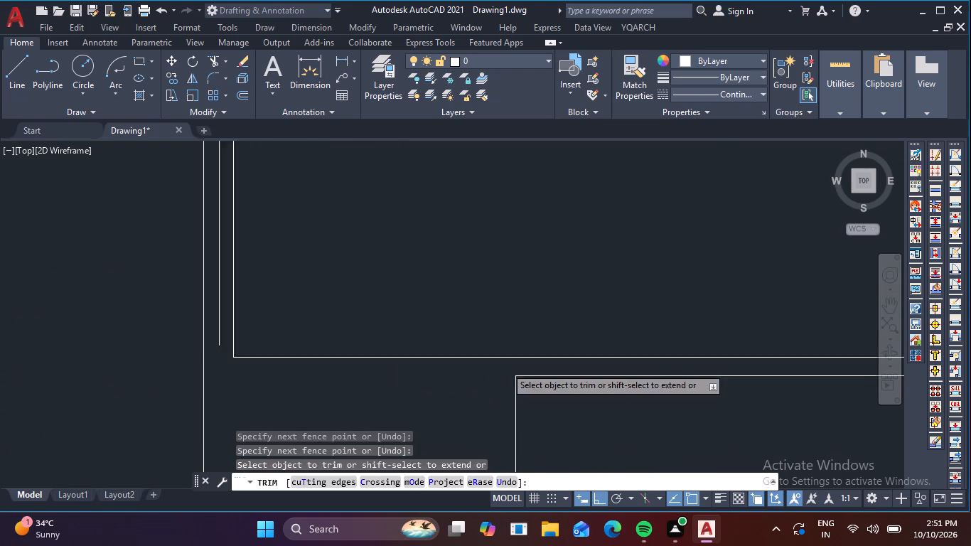
scroll(609, 273, down, 2)
middle_drag(626, 263, 318, 300)
scroll(335, 296, down, 2)
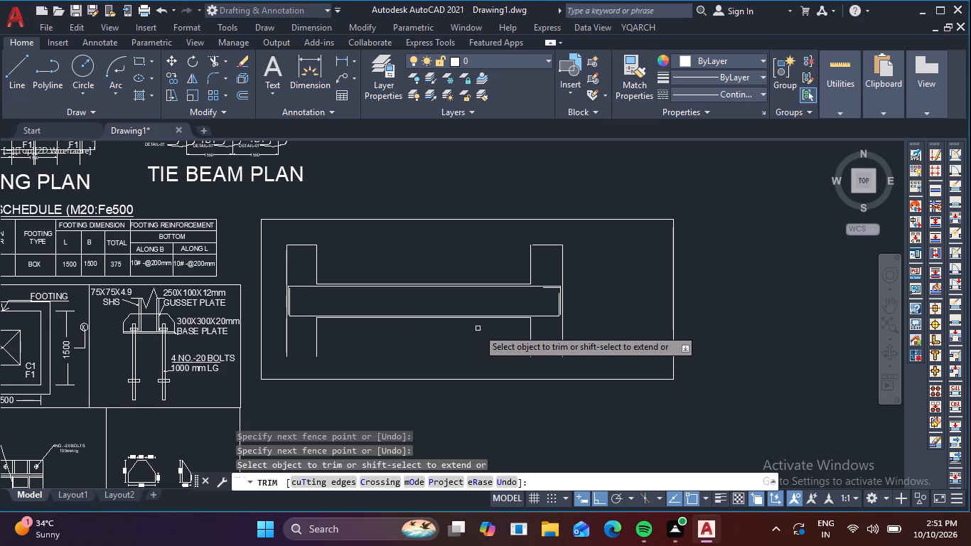
key(Escape)
key(Escape)
key(Escape)
key(Escape)
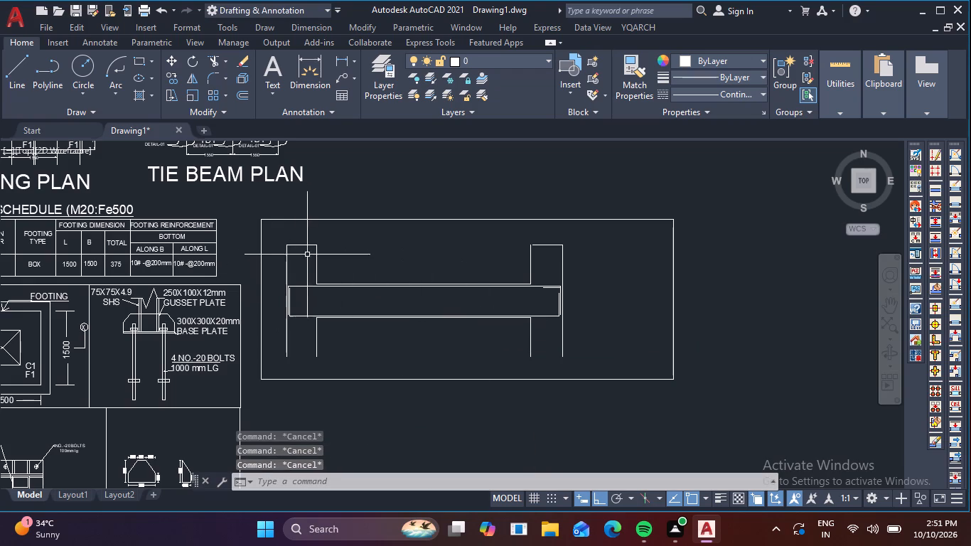
Erase the horizontal lines closing the tops of the left and right uprights.
click(302, 245)
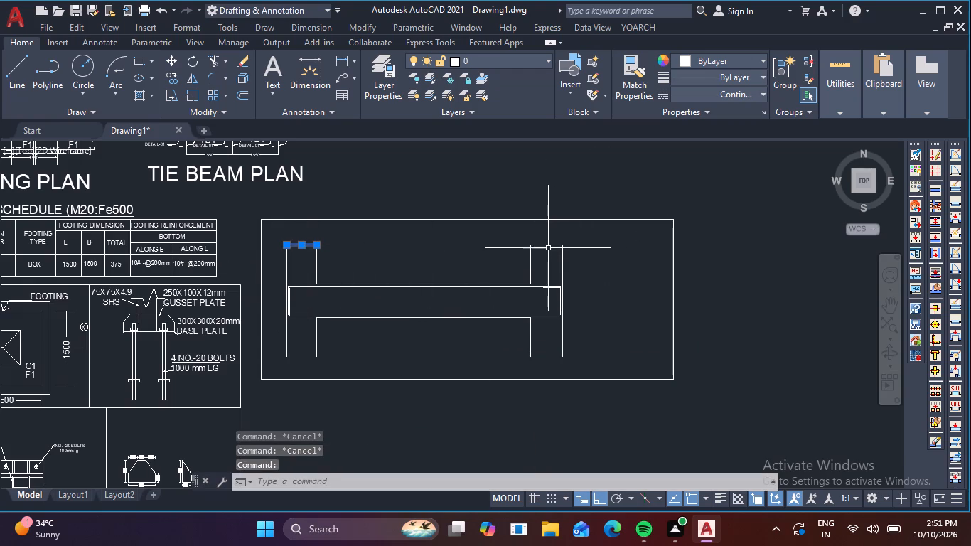
click(549, 246)
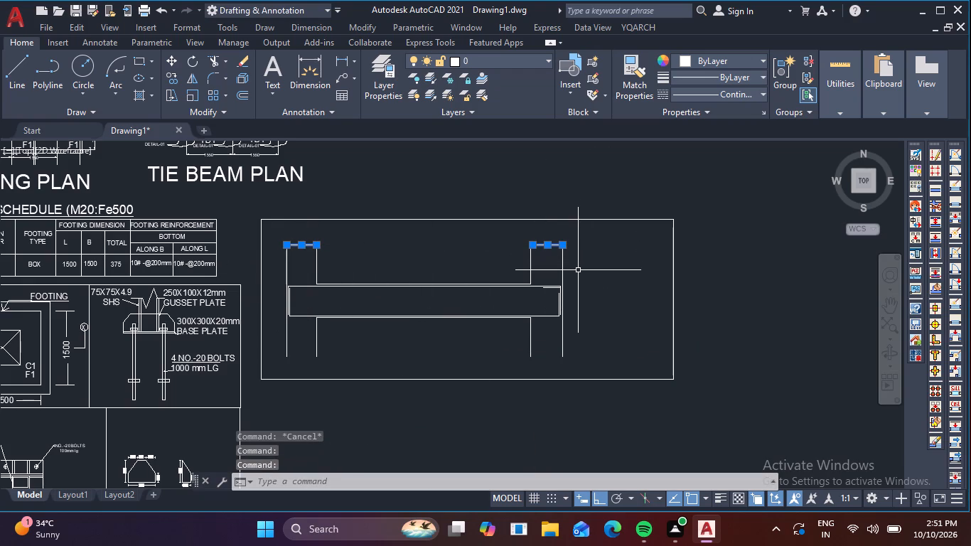
key(Delete)
Draw a breakline across the open top of the left upright, overhanging both edges, with the break symbol near its middle.
scroll(511, 218, up, 2)
scroll(542, 237, down, 2)
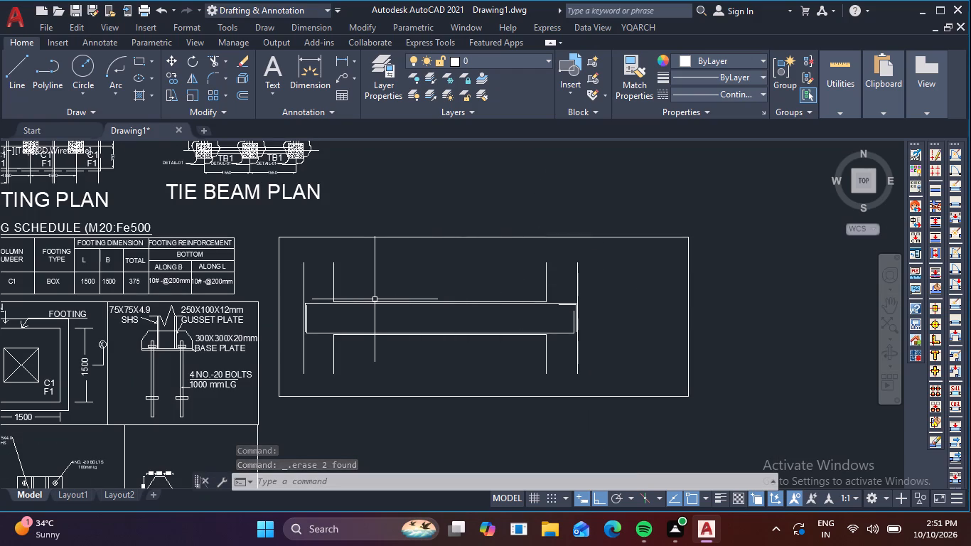
text(BREA)
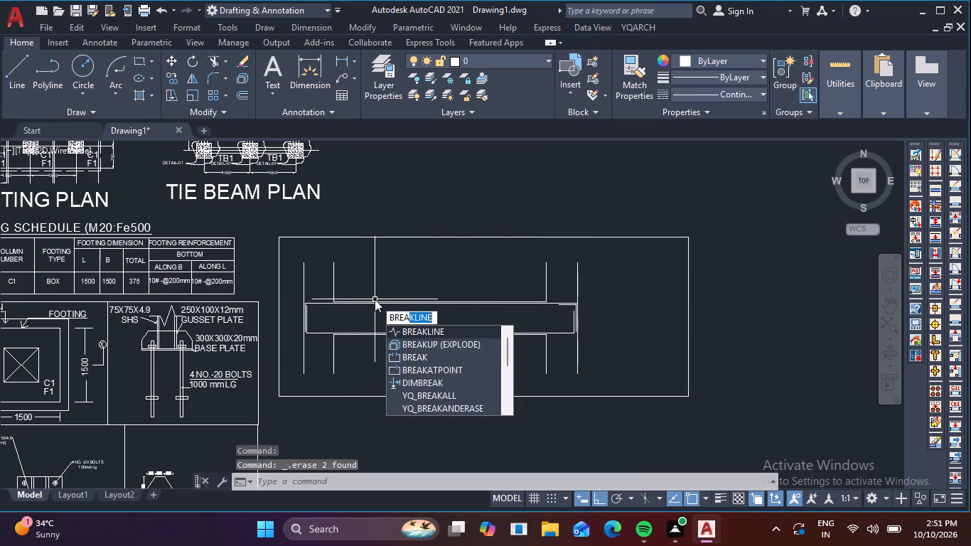
key(space)
scroll(294, 259, up, 3)
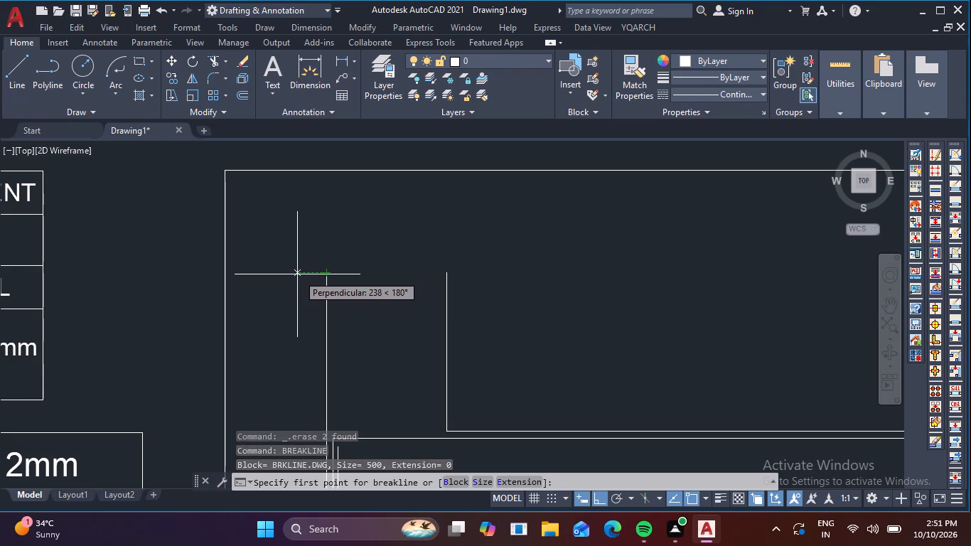
click(297, 274)
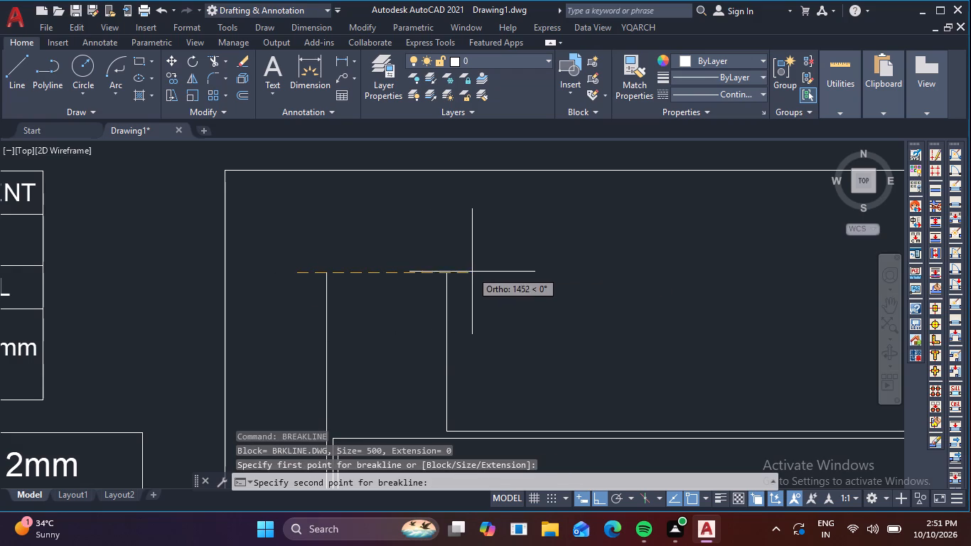
click(476, 273)
click(389, 271)
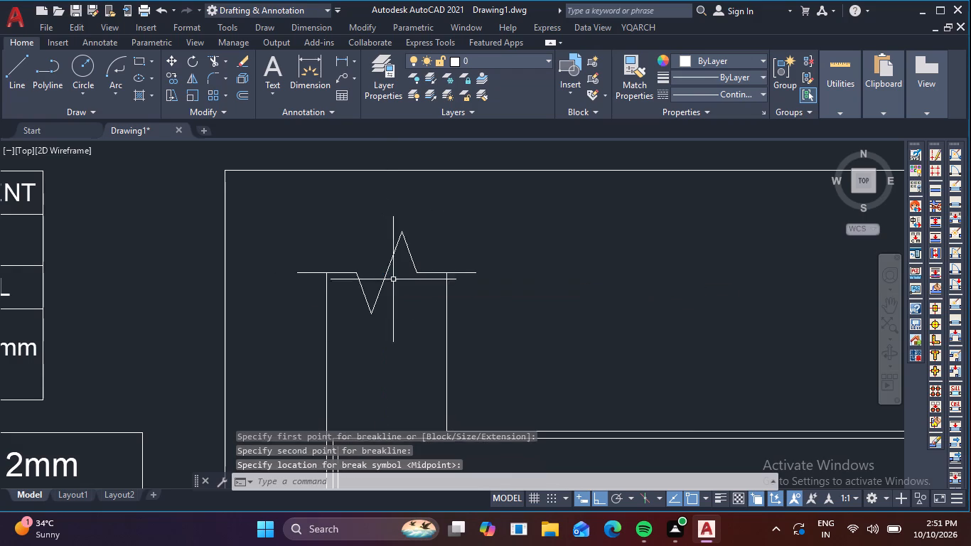
Draw a breakline across the open bottom of the left upright, overhanging both edges, with the break symbol near its middle.
scroll(413, 319, down, 4)
middle_drag(471, 343, 476, 333)
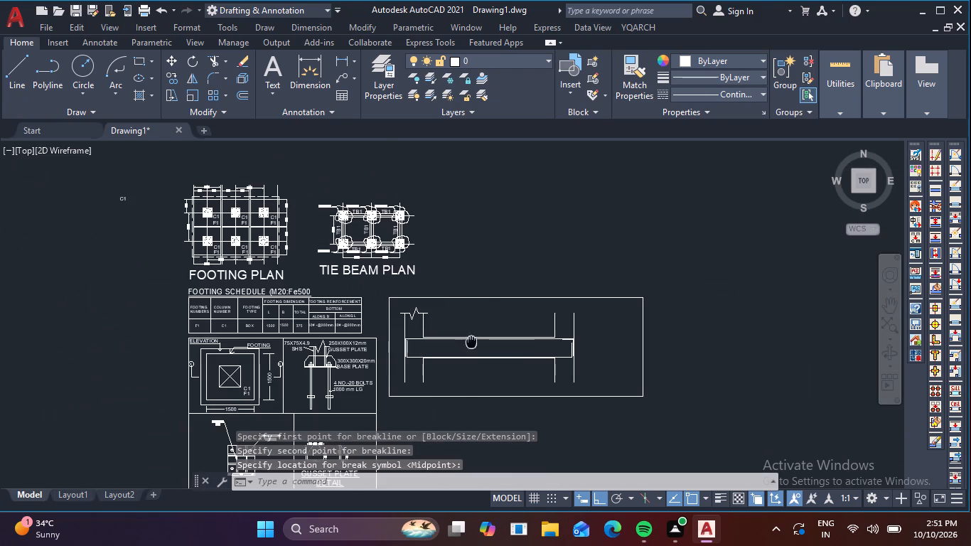
middle_drag(476, 333, 498, 265)
scroll(435, 316, up, 4)
key(space)
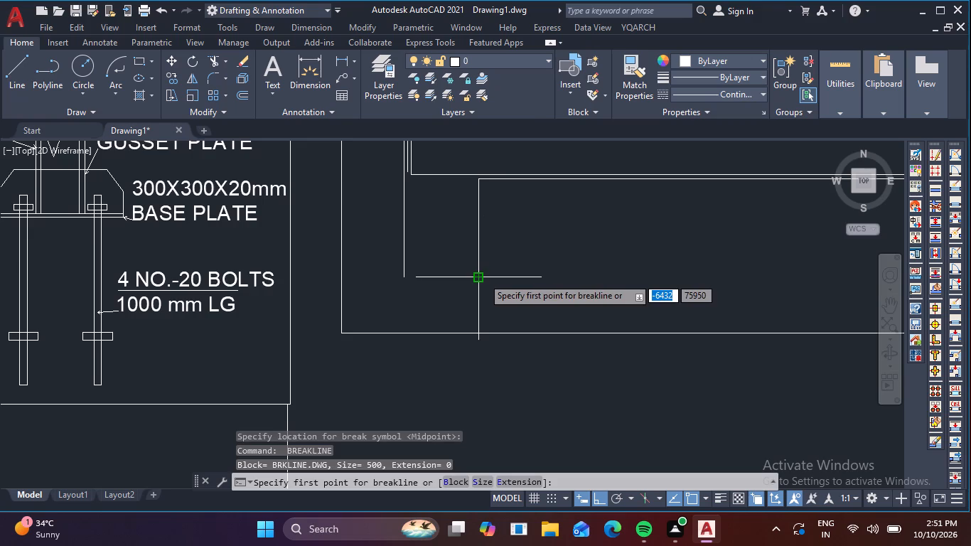
click(516, 275)
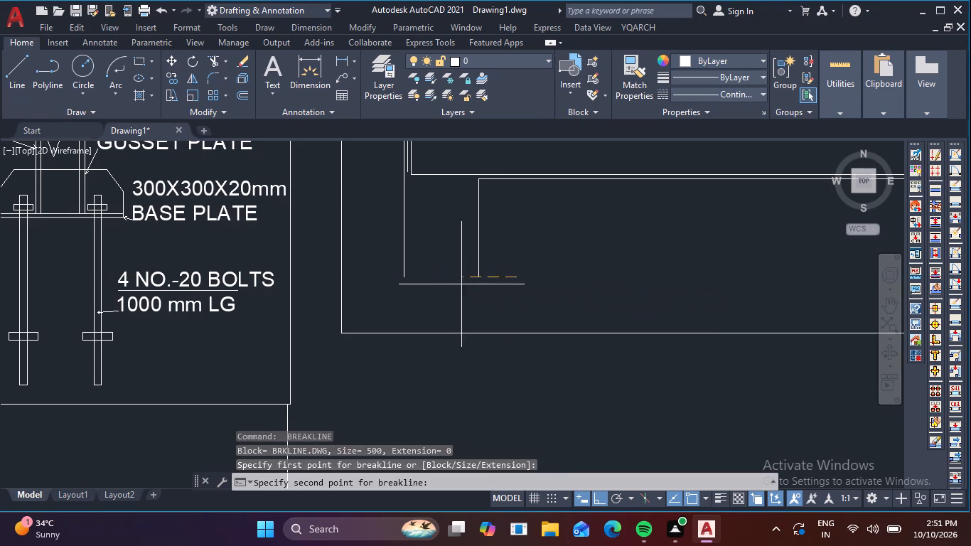
click(372, 278)
click(443, 279)
Draw a breakline across the open bottom of the right upright, overhanging both edges, with the break symbol near its middle.
scroll(617, 275, down, 2)
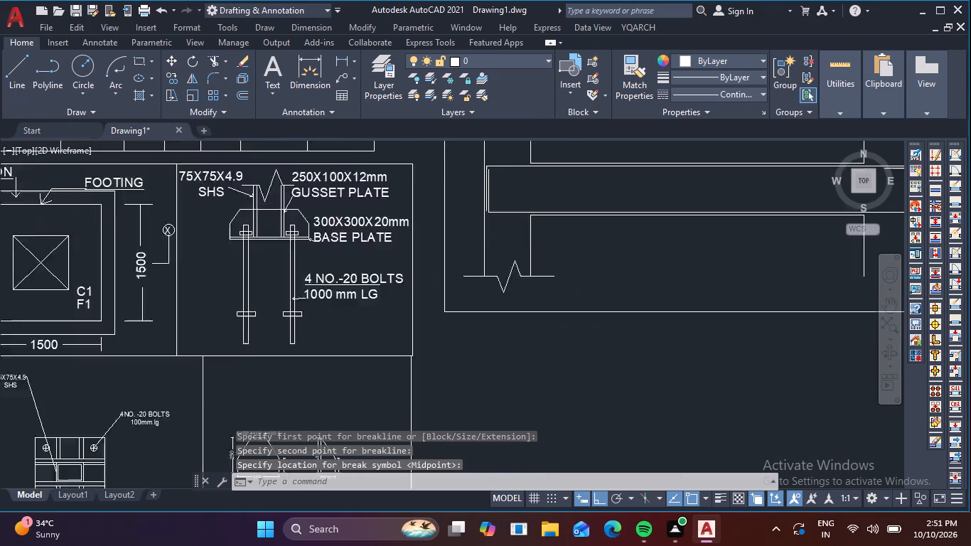
scroll(618, 276, down, 1)
middle_drag(696, 282, 382, 284)
scroll(442, 276, up, 5)
middle_drag(424, 288, 686, 272)
key(space)
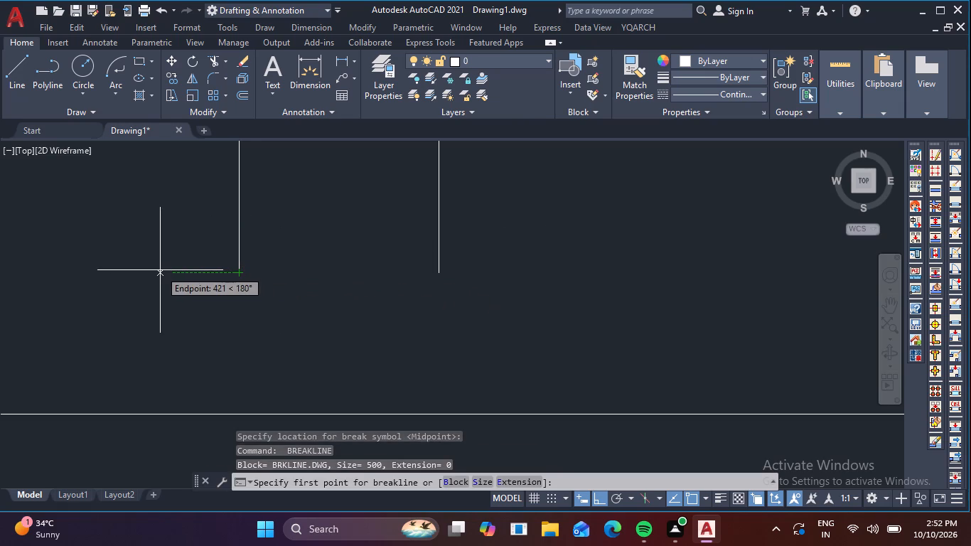
click(186, 273)
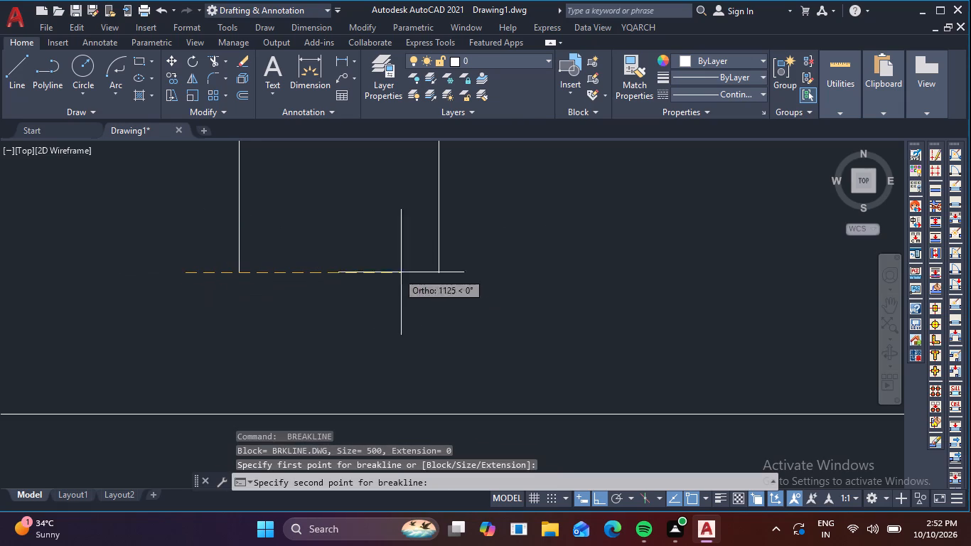
click(481, 273)
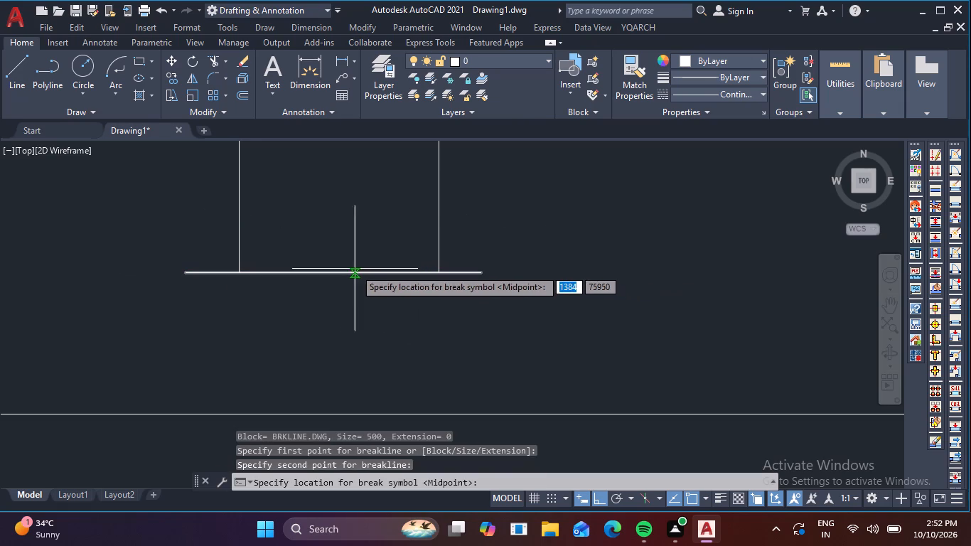
click(343, 272)
Draw a breakline across the open top of the right upright, overhanging both edges, with the break symbol near its middle.
scroll(384, 263, down, 3)
middle_drag(449, 246, 462, 400)
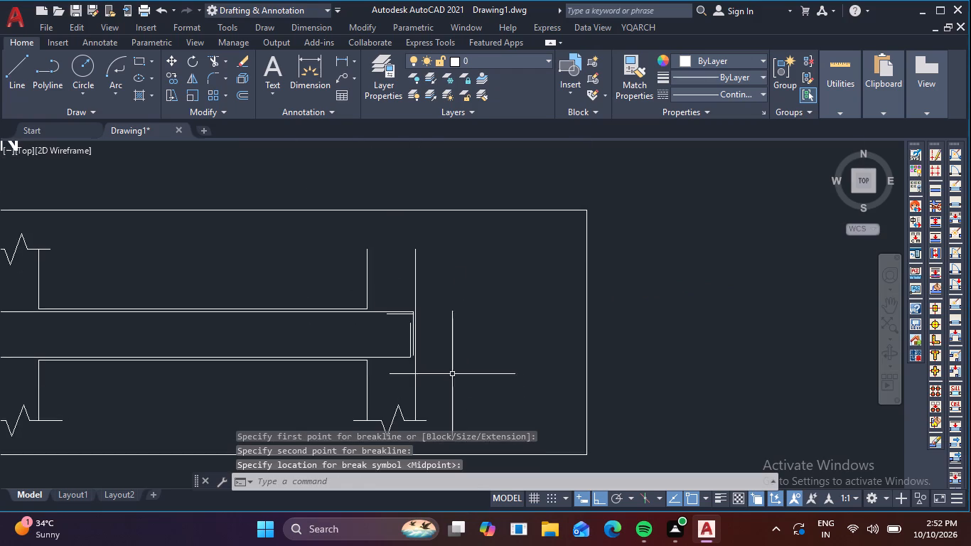
scroll(370, 262, up, 3)
middle_drag(385, 250, 364, 284)
key(space)
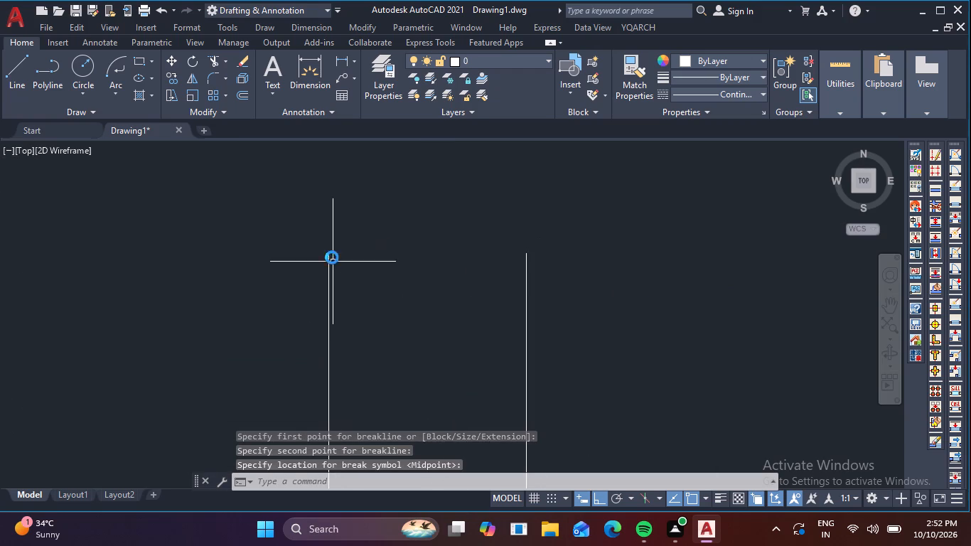
click(272, 253)
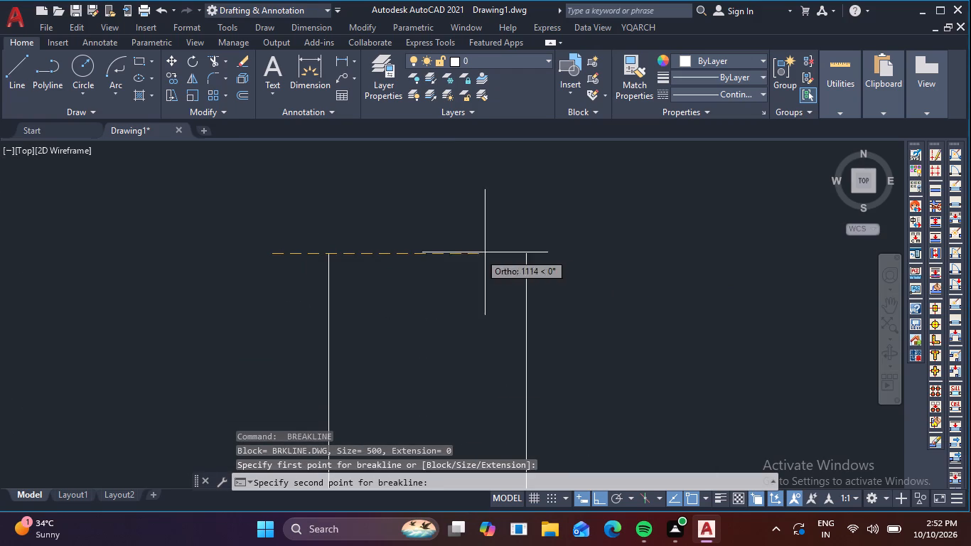
click(584, 255)
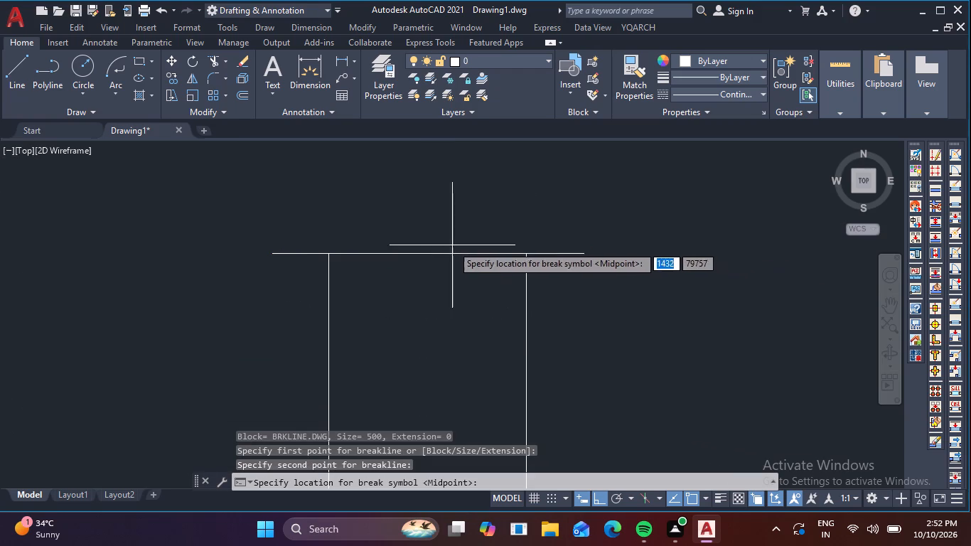
click(434, 252)
scroll(440, 255, down, 4)
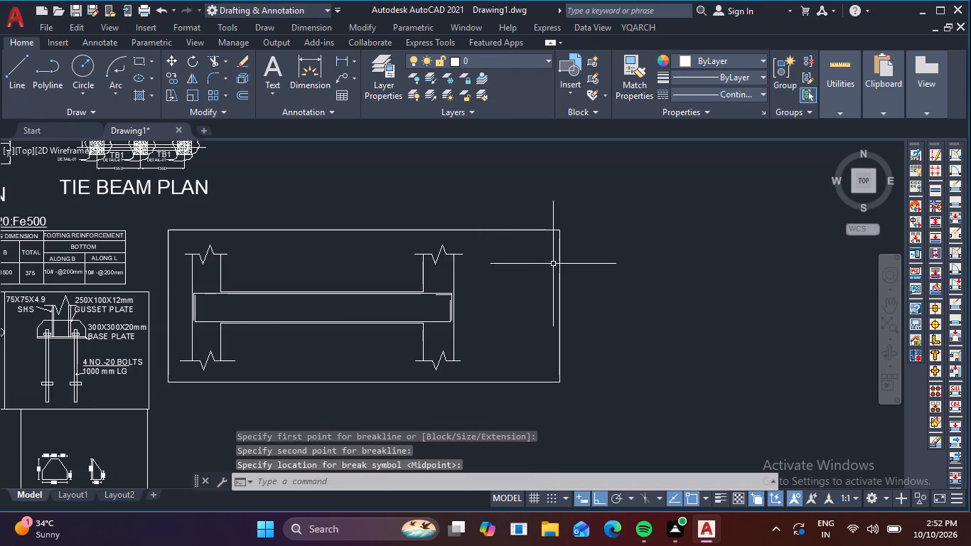
key(Escape)
key(Escape)
Draw three closely spaced vertical lines about 1000 long near the beam's midspan, spanning between its upper and lower inner lines.
key(l)
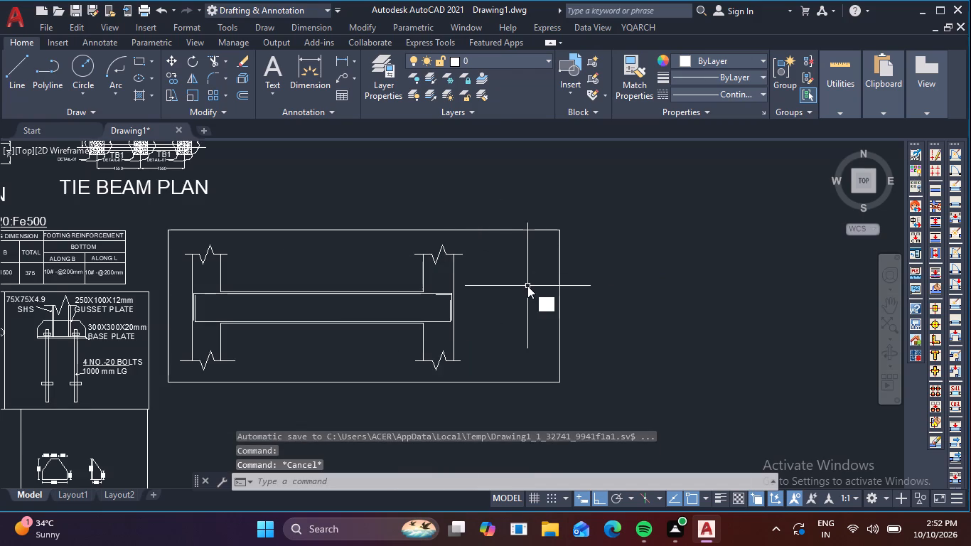
key(space)
scroll(308, 323, up, 2)
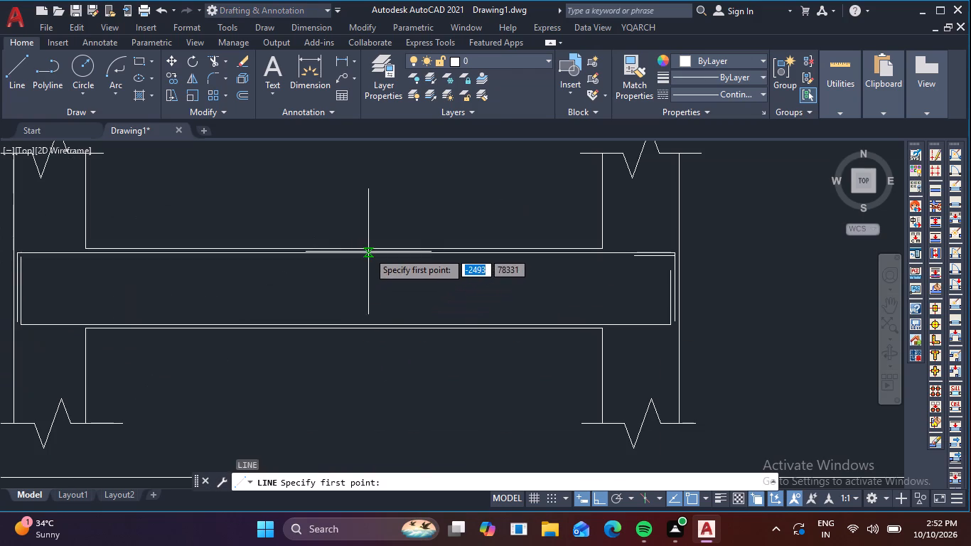
click(368, 252)
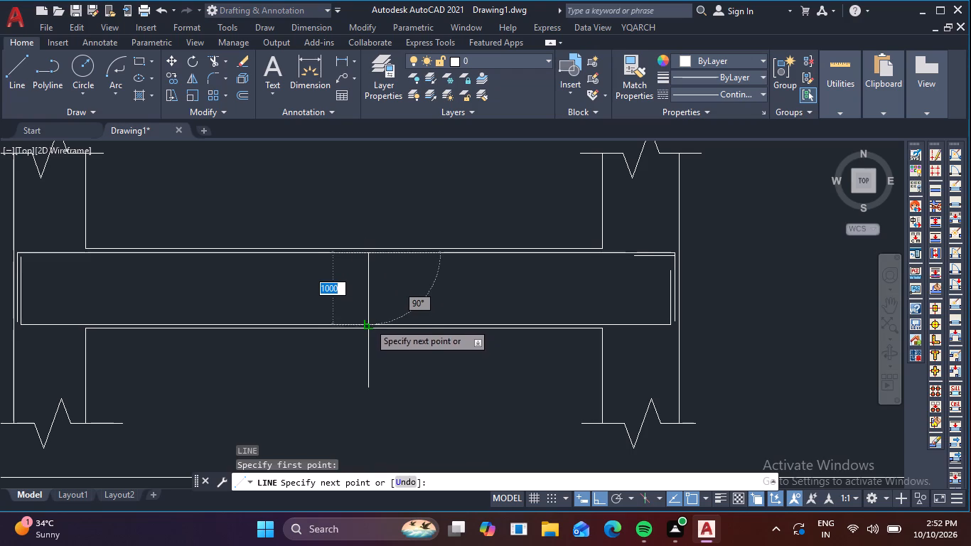
click(369, 322)
key(space)
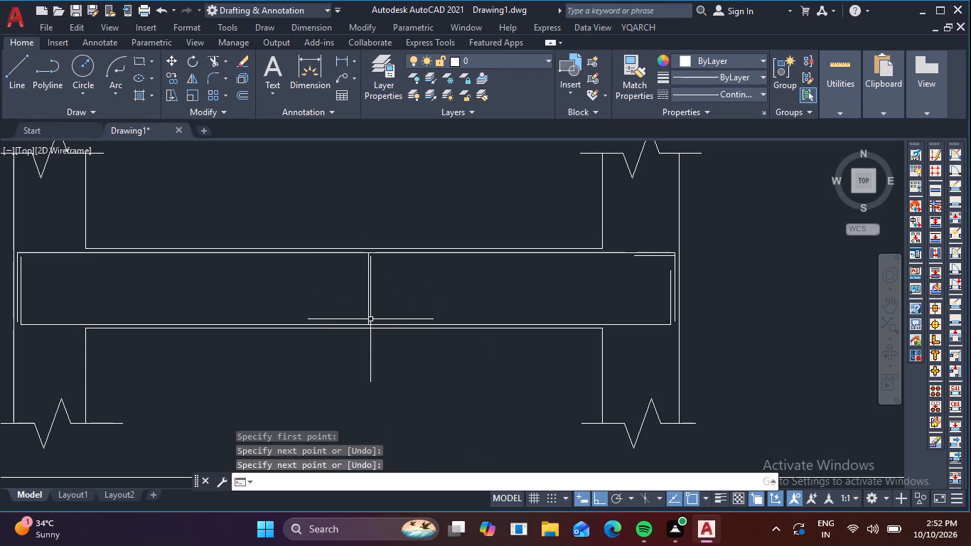
key(space)
click(357, 255)
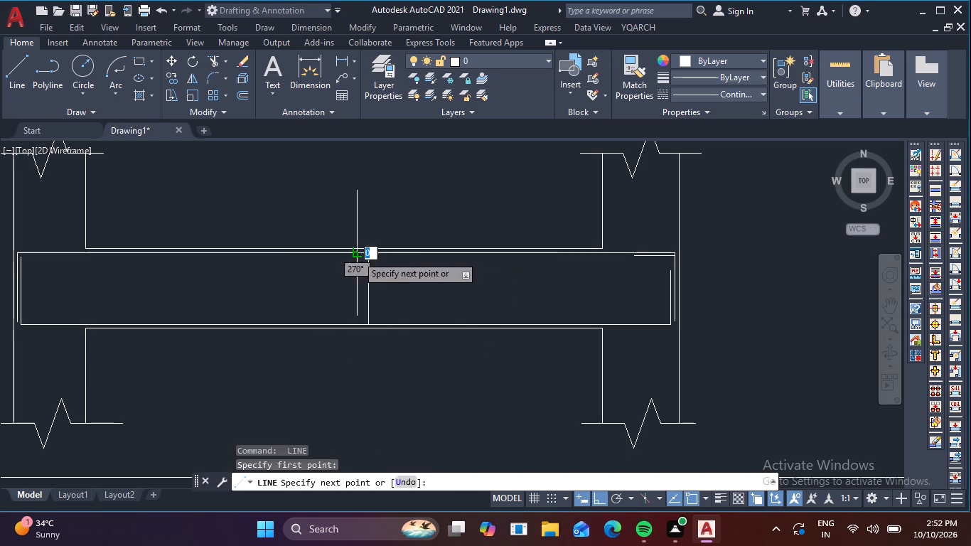
click(358, 322)
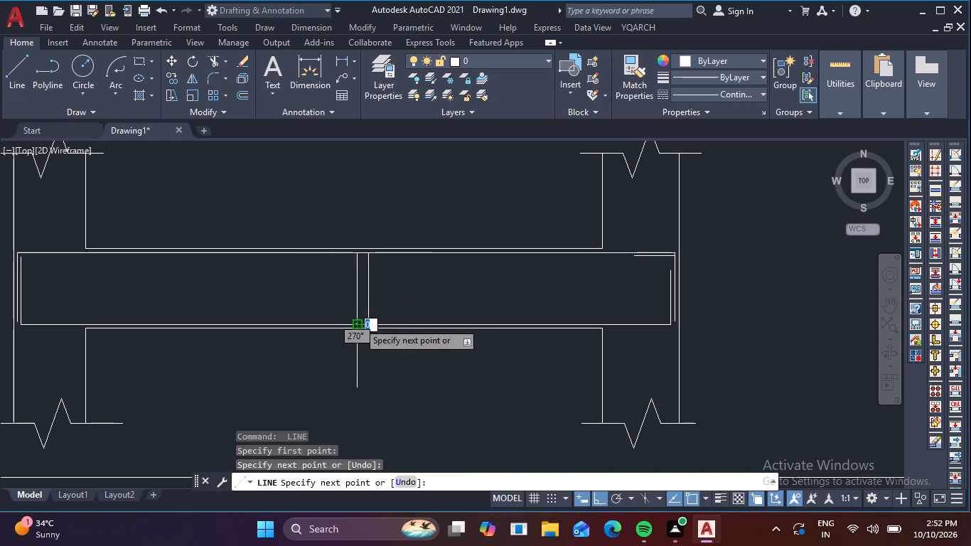
key(space)
key(space)
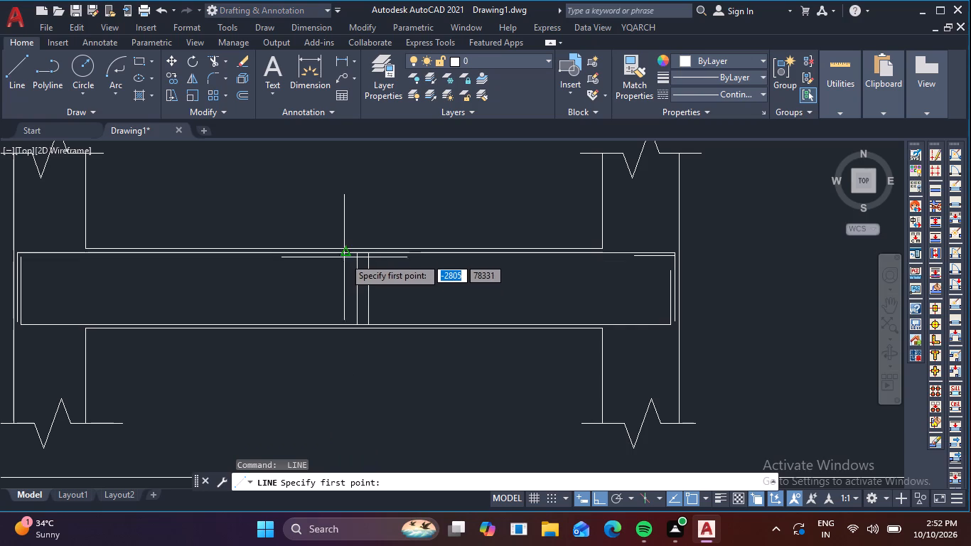
click(345, 255)
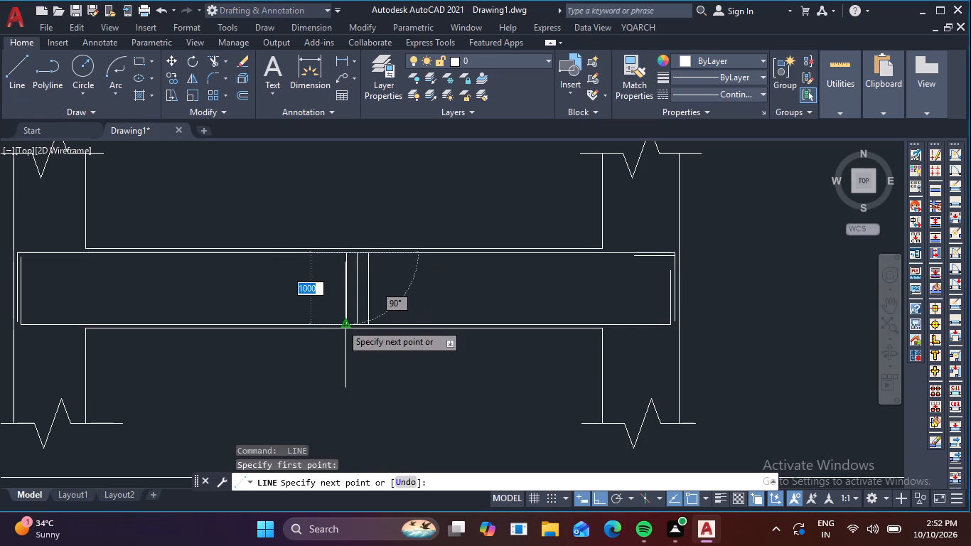
click(341, 323)
key(space)
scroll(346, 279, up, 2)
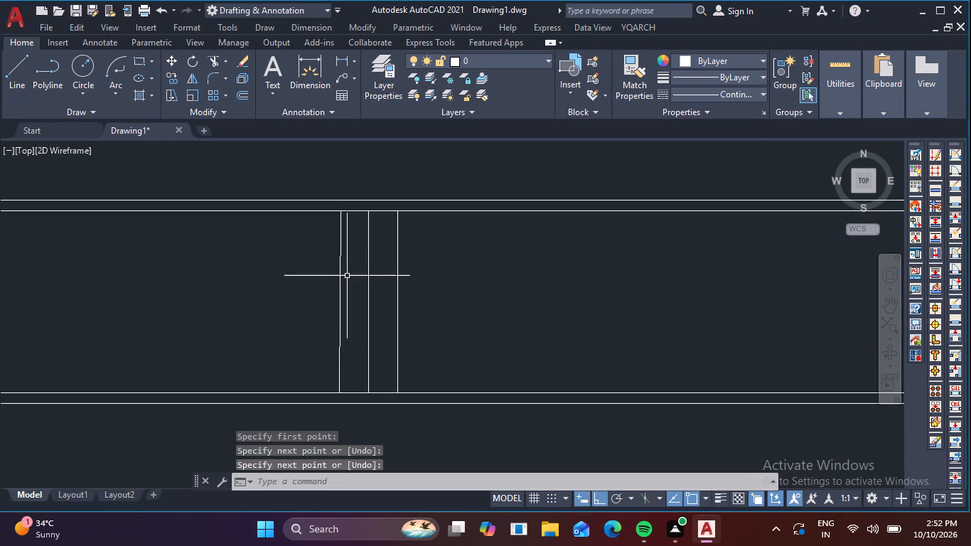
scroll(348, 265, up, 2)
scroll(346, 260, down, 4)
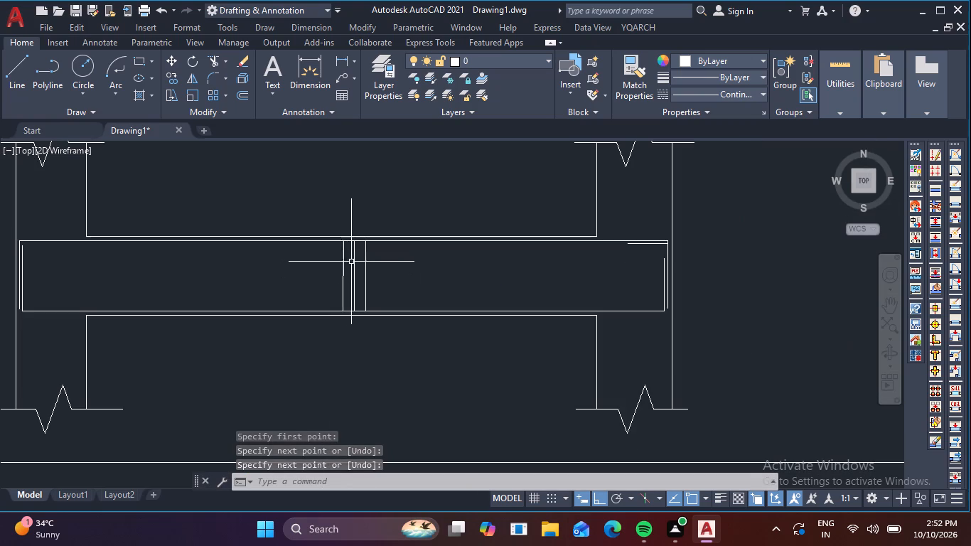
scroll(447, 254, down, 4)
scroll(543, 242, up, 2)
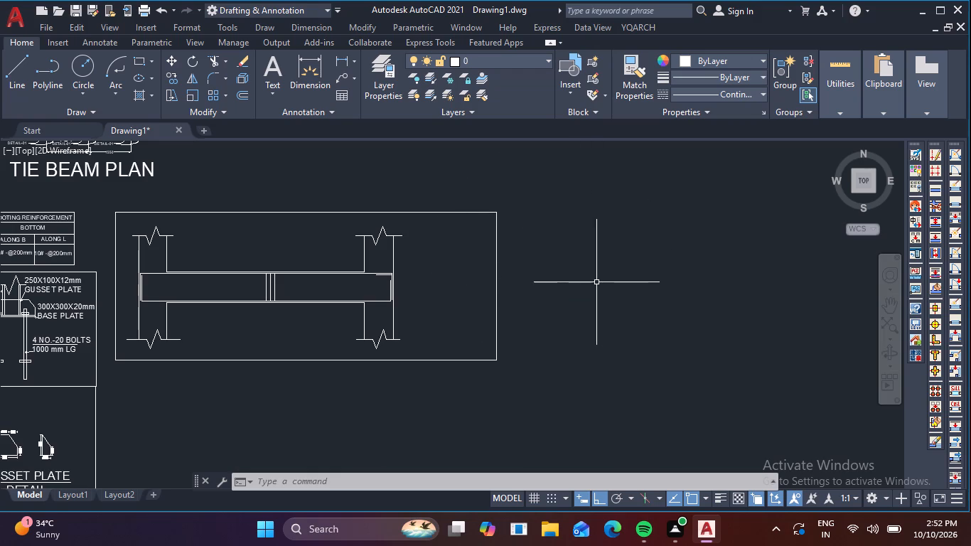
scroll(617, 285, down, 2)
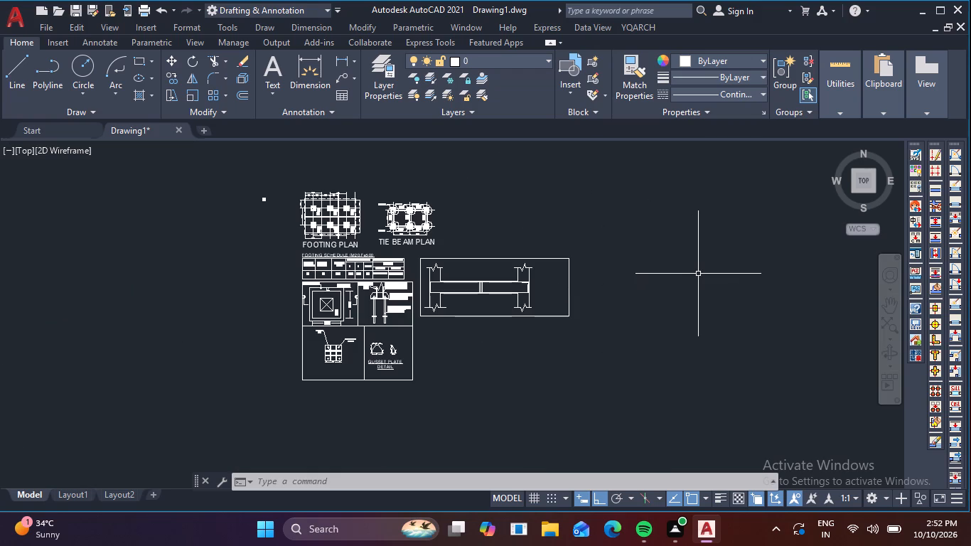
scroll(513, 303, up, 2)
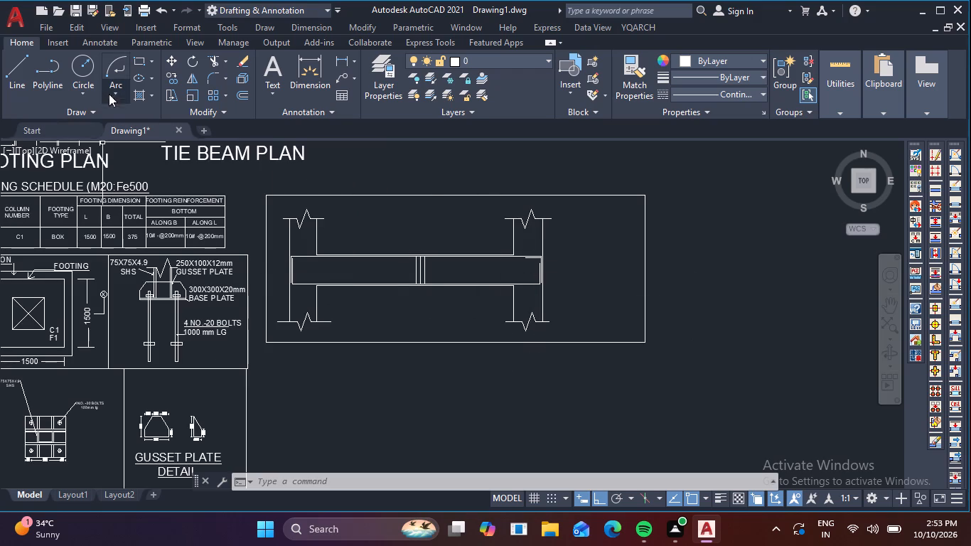
Draw an upright rectangle about 832 by 1710 inside the detail frame, beside the right upright.
click(141, 61)
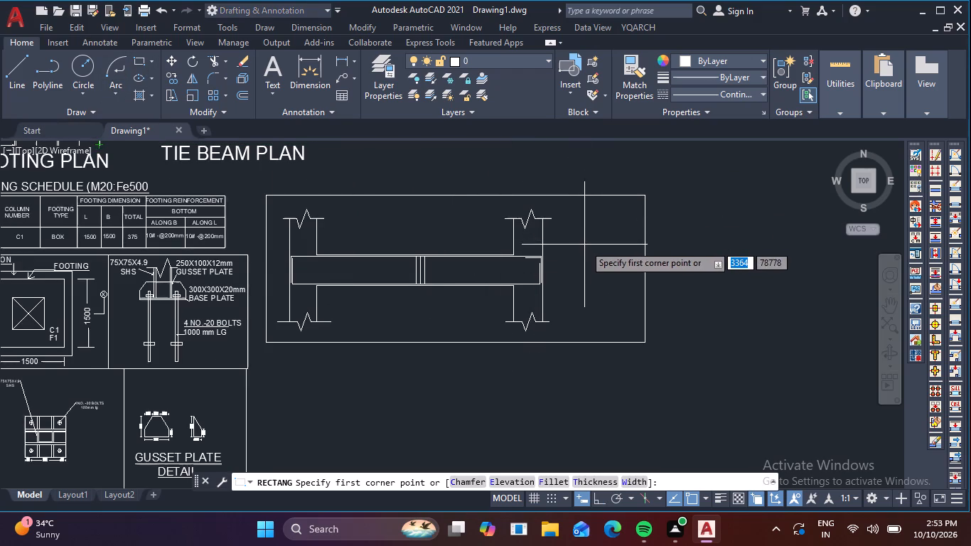
scroll(582, 245, up, 1)
click(573, 250)
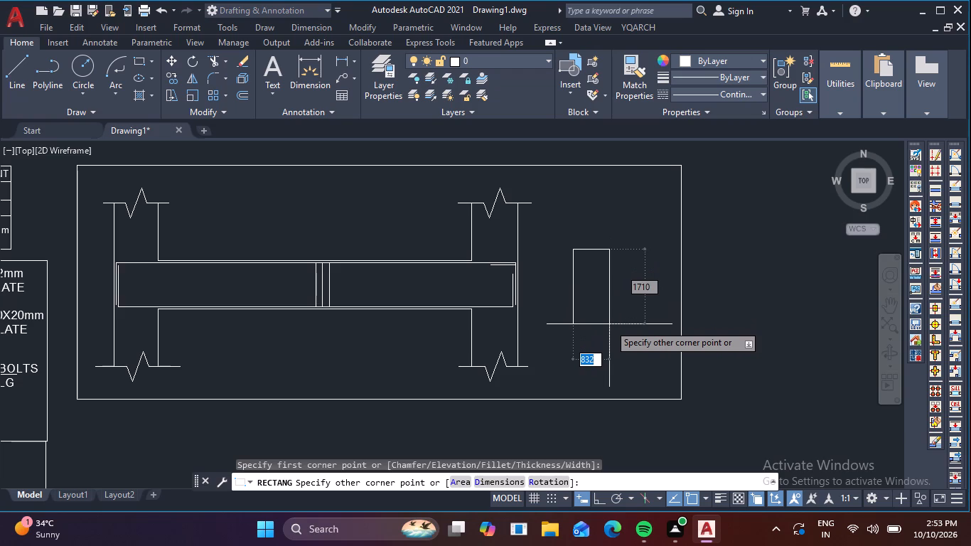
click(609, 324)
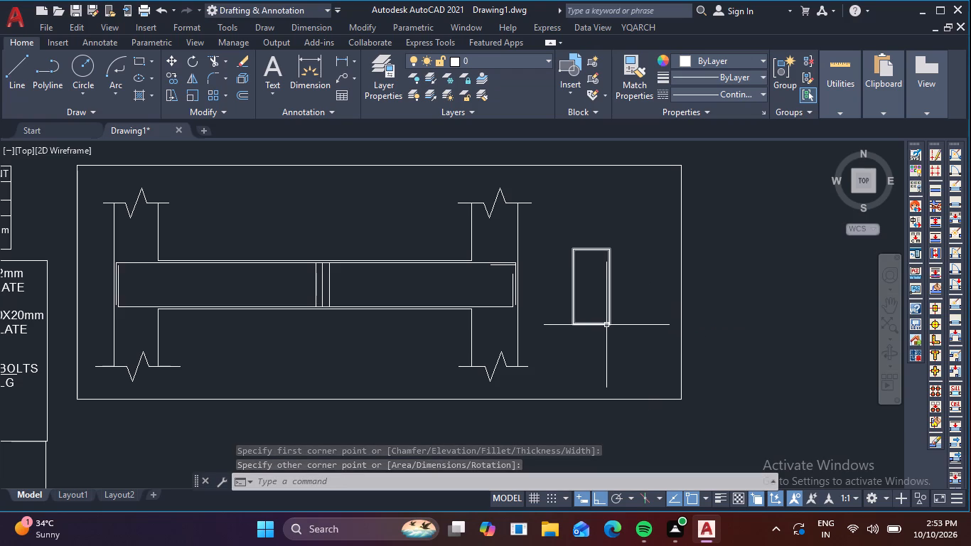
Offset the new rectangle inward by 100.
key(o)
key(Return)
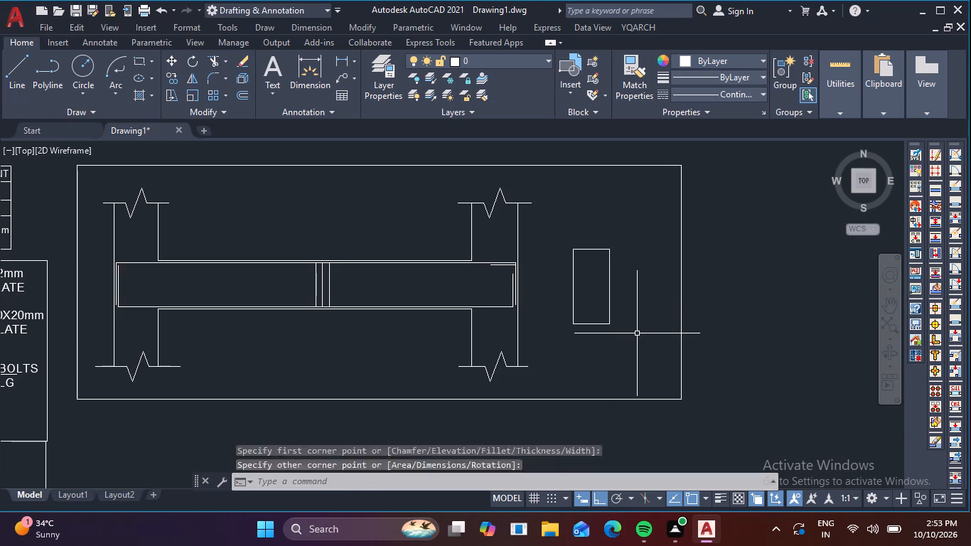
text(100)
key(Return)
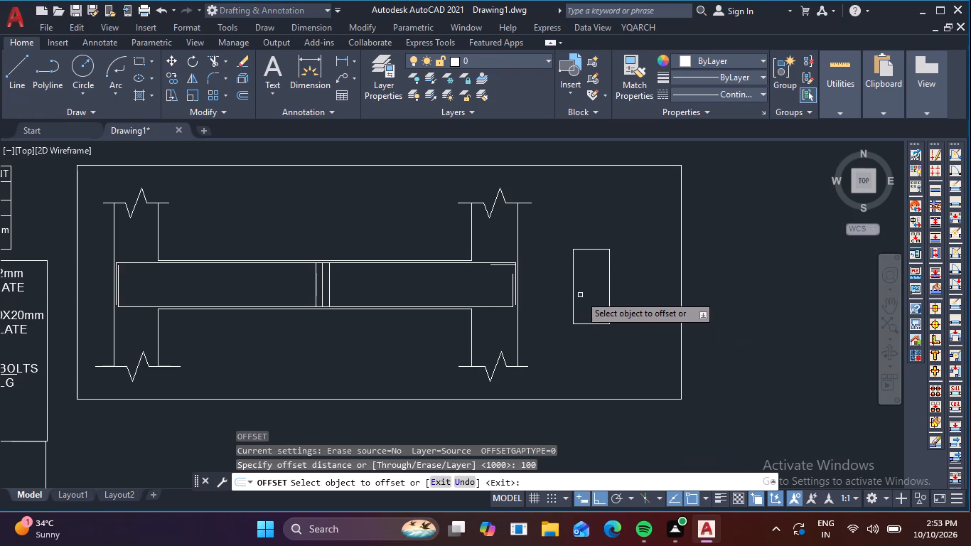
click(609, 294)
click(596, 294)
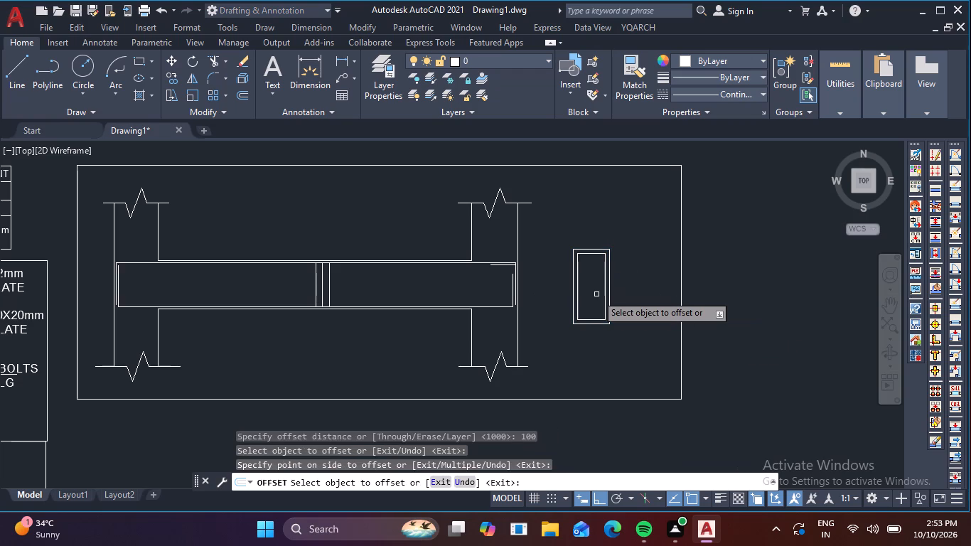
scroll(598, 279, up, 3)
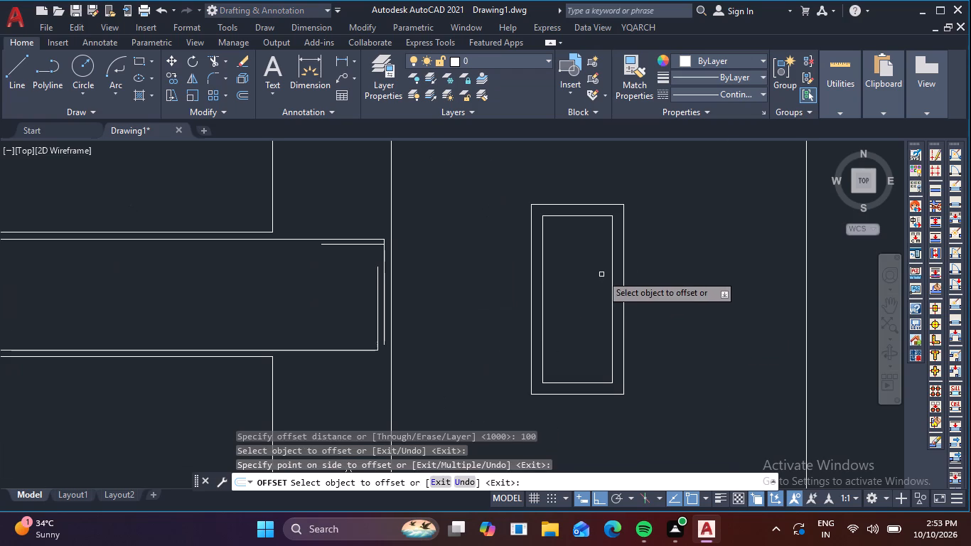
key(Escape)
Fillet the top-right corner of the inner rectangle with a radius of 10.
text(F)
key(space)
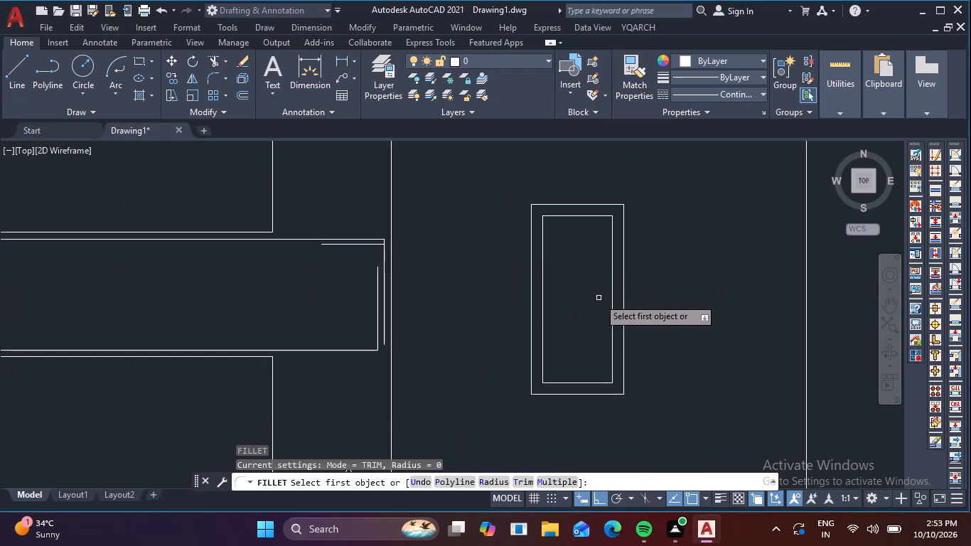
click(504, 488)
click(499, 486)
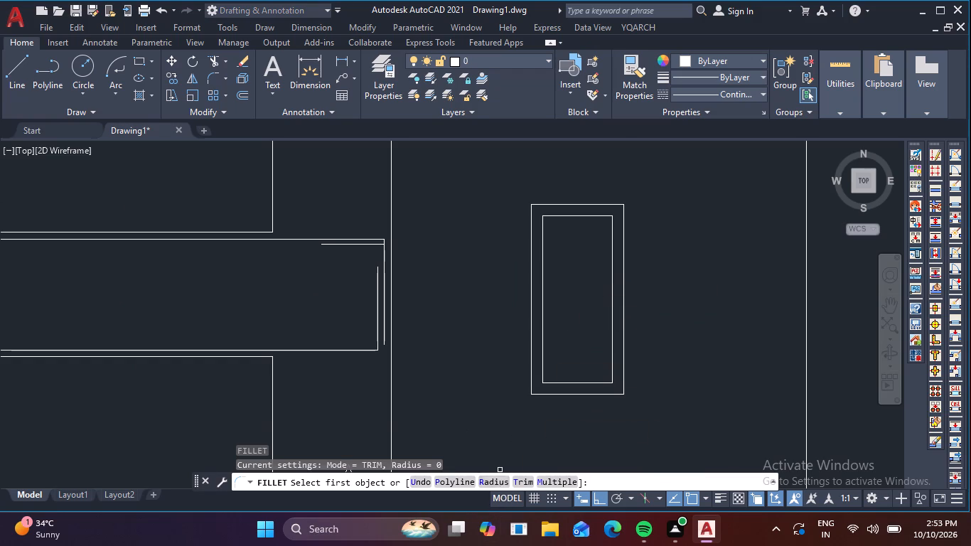
key(1)
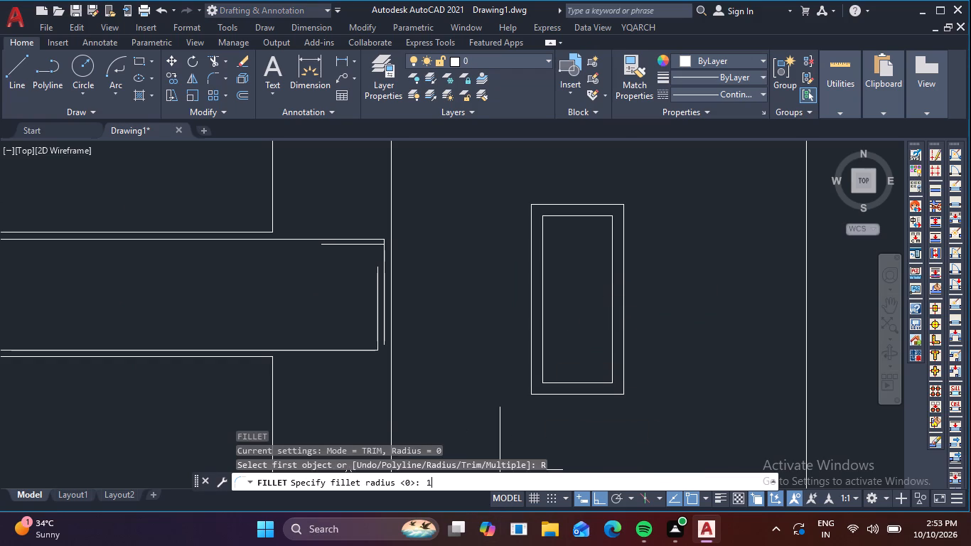
key(0)
key(space)
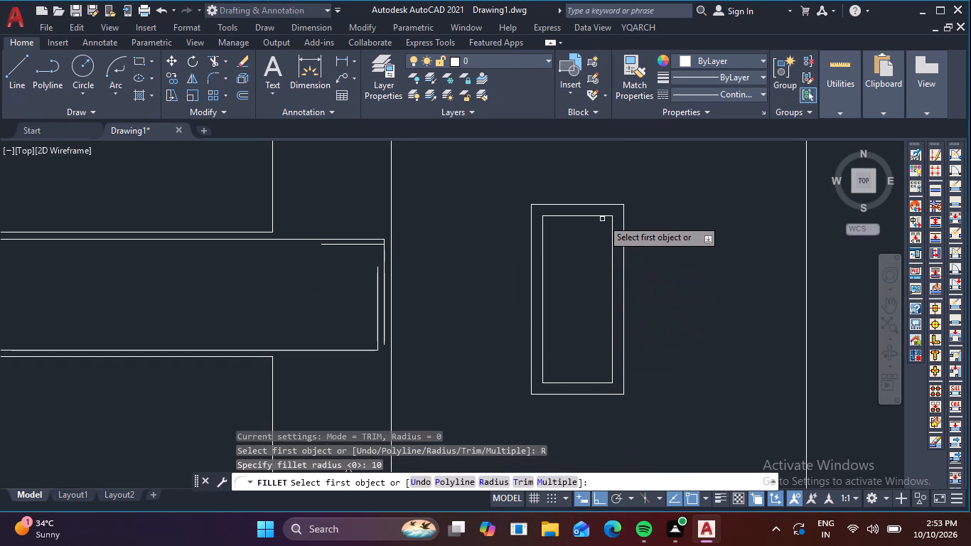
click(603, 217)
click(613, 225)
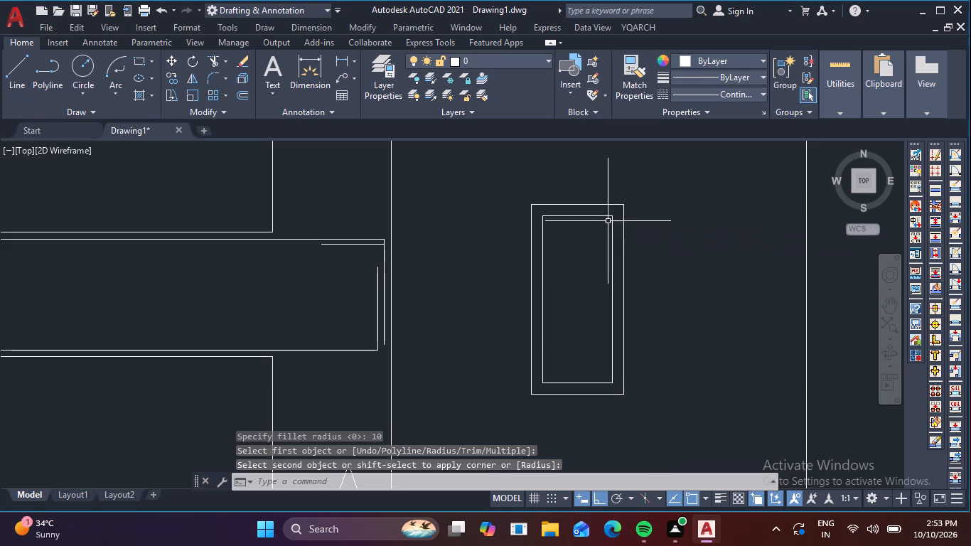
scroll(606, 218, up, 4)
scroll(608, 255, down, 4)
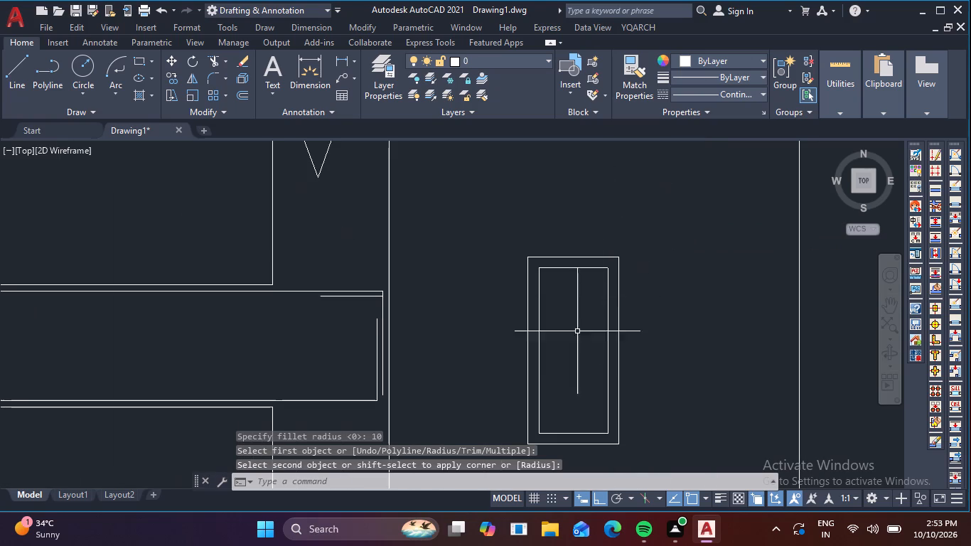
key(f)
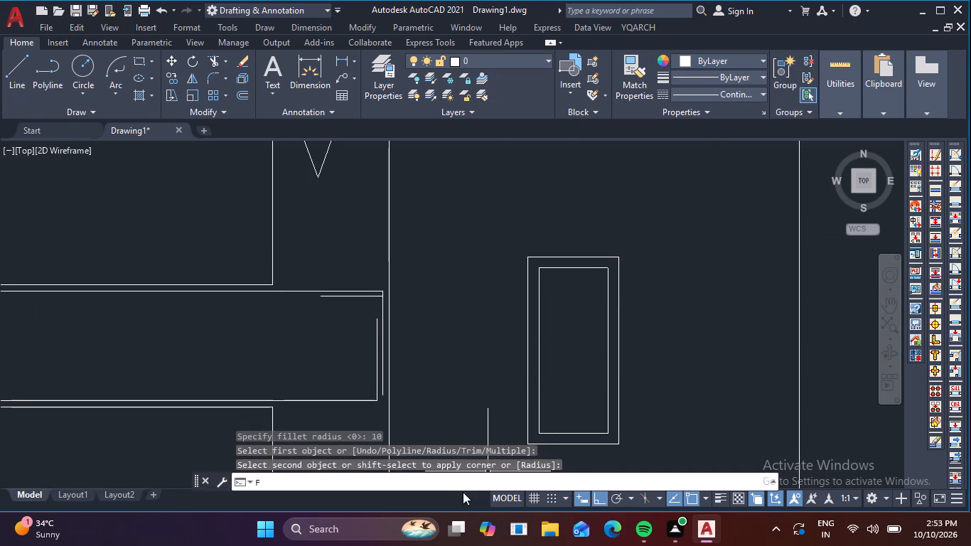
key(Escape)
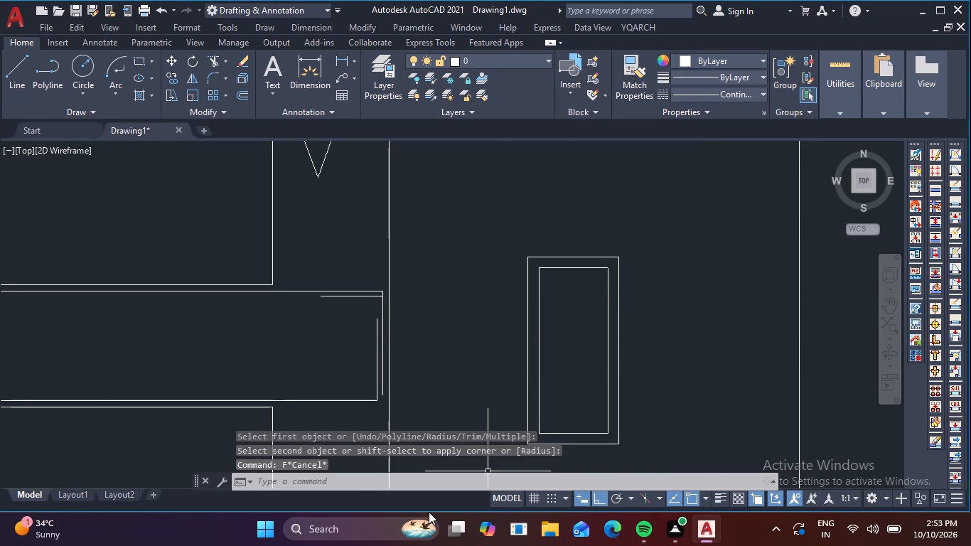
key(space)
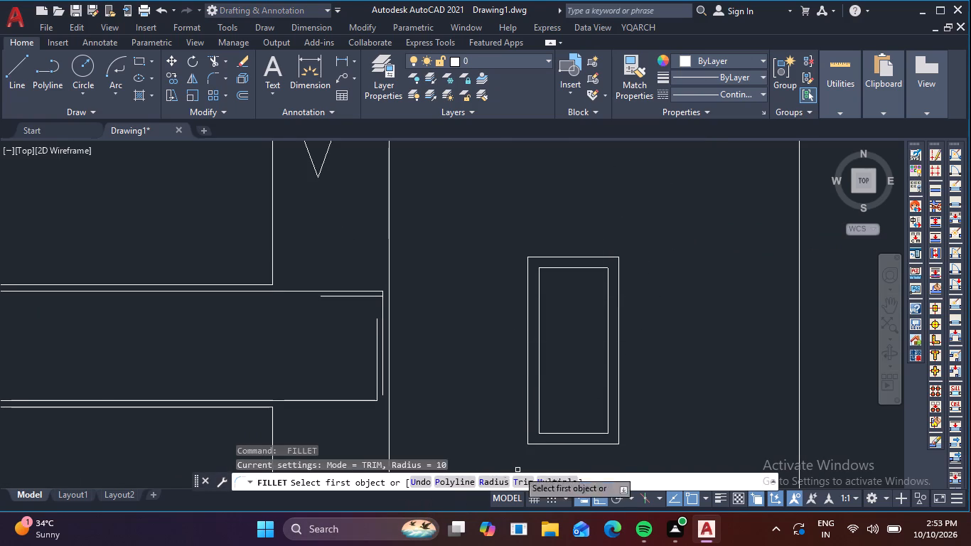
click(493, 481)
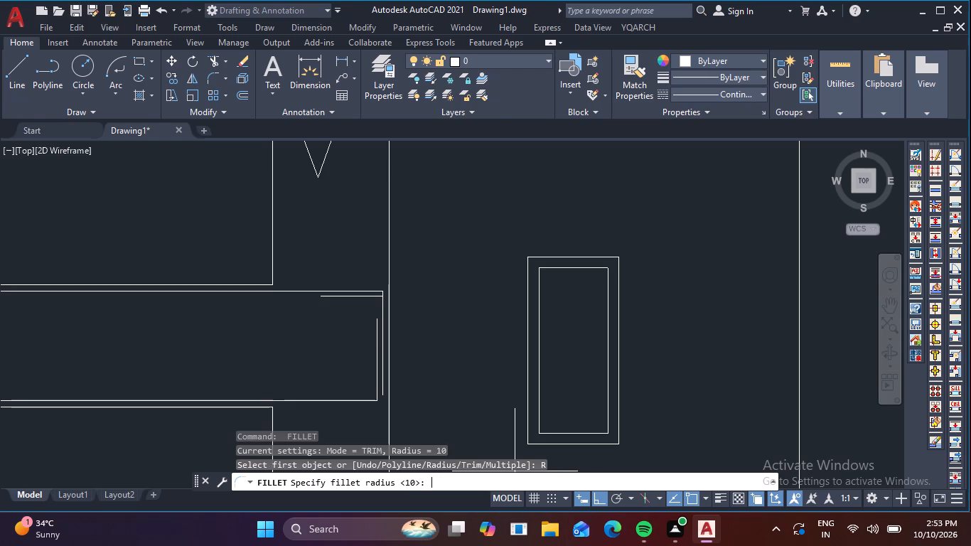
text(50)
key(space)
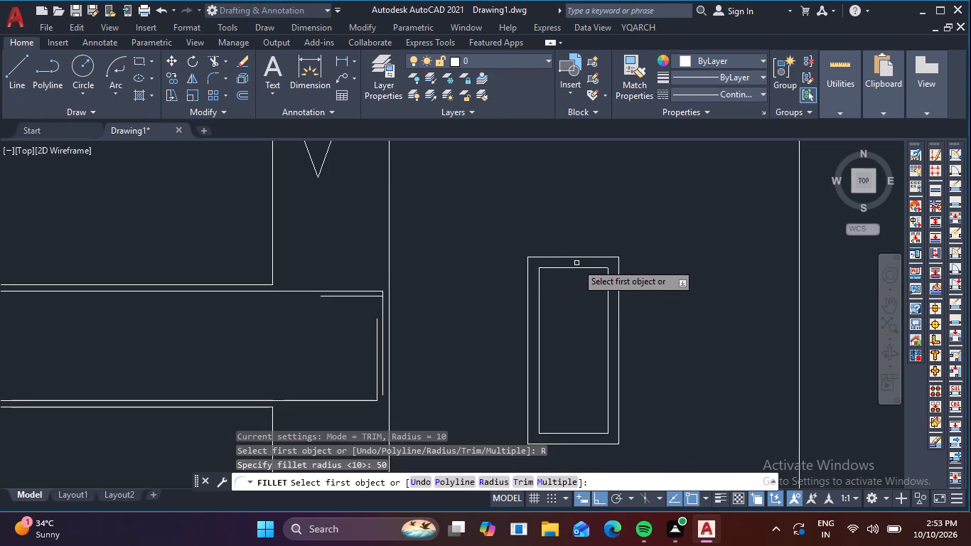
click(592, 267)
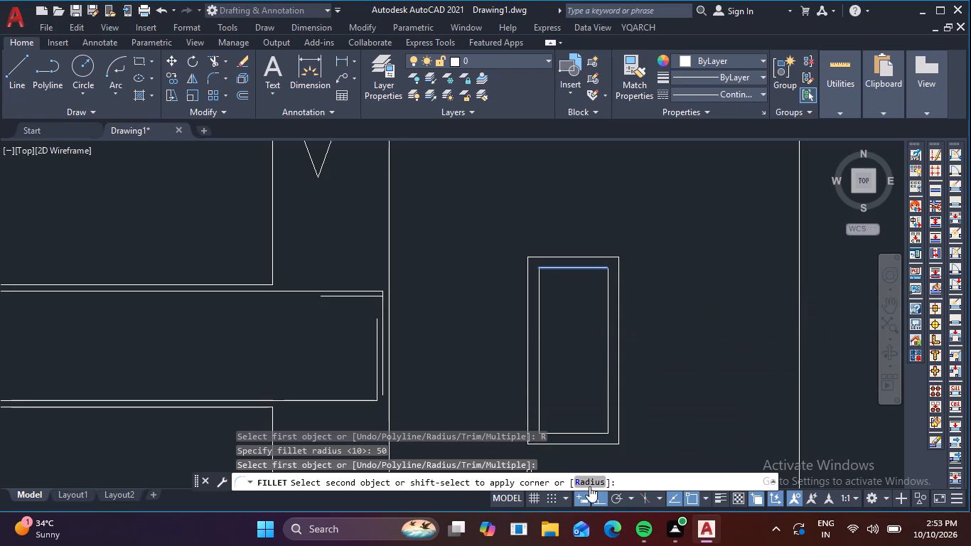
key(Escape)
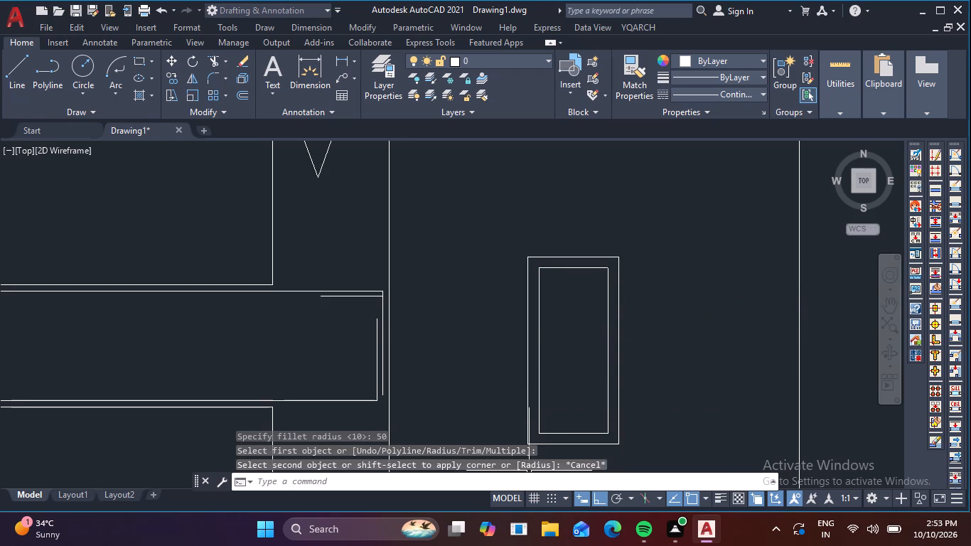
Fillet the top-right corner of the cross-section's inner rectangle with a radius of 100.
key(f)
key(space)
click(499, 483)
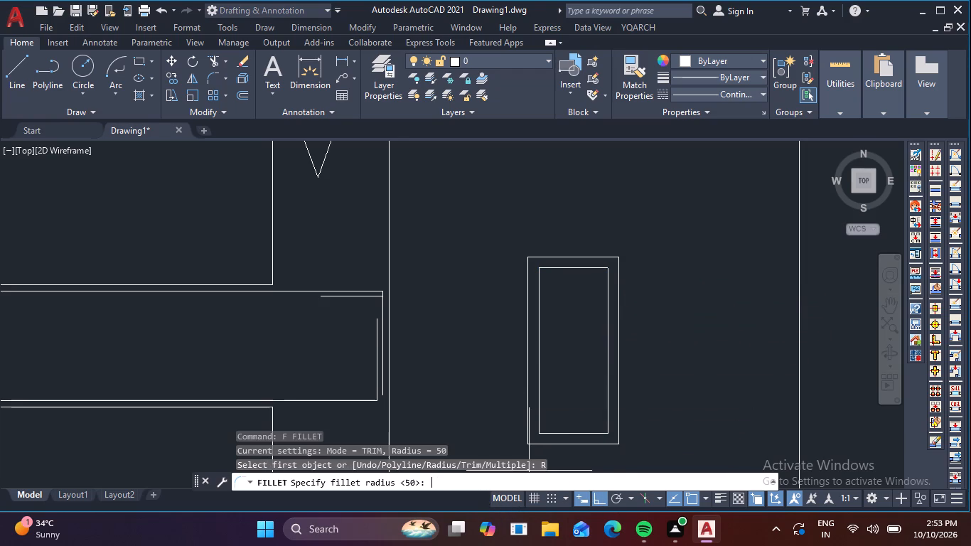
text(100)
key(Return)
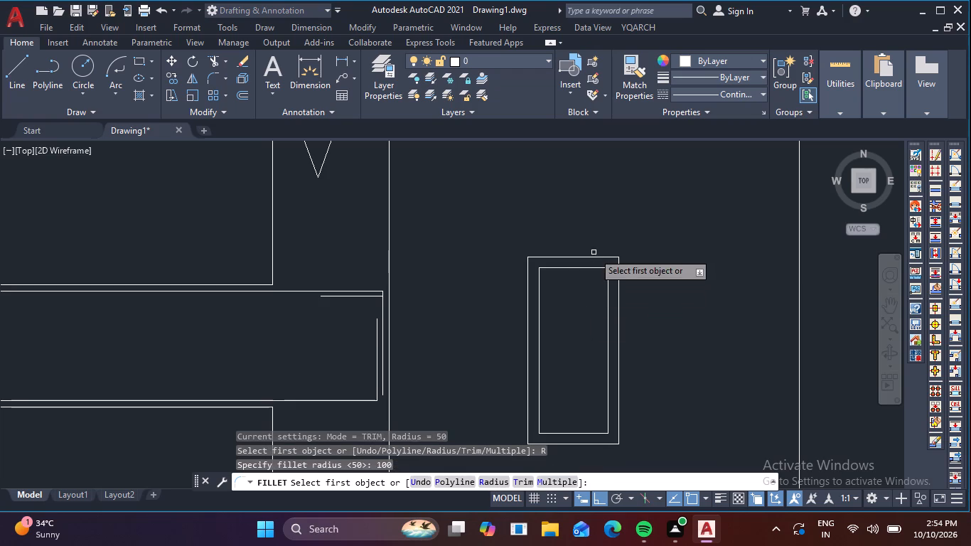
click(594, 268)
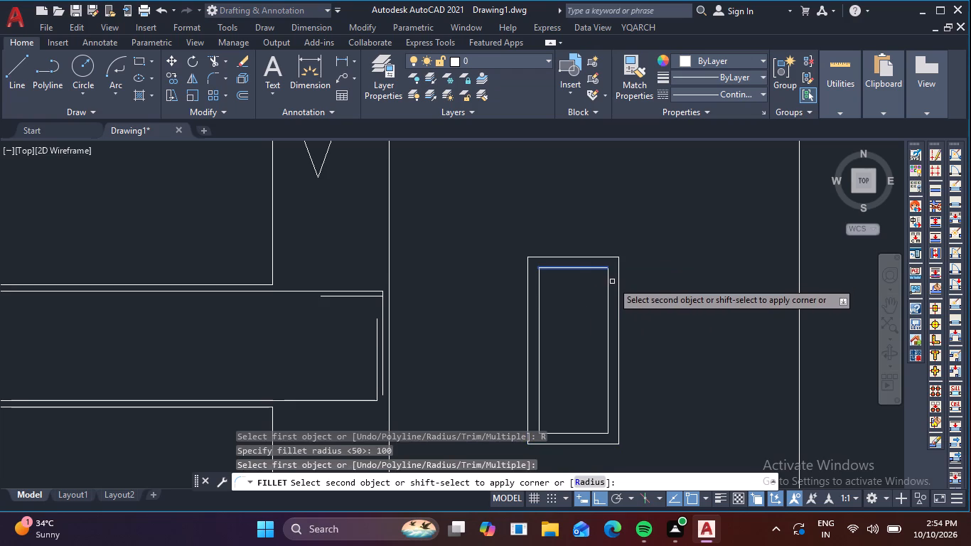
click(608, 286)
Fillet the remaining three corners of the inner rectangle with the same radius of 100, using the Multiple option.
scroll(606, 277, up, 3)
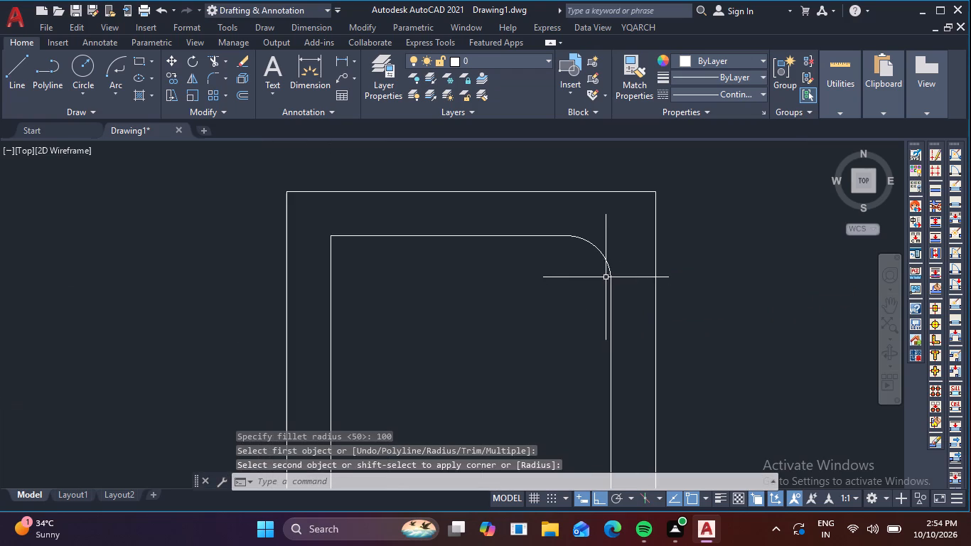
key(space)
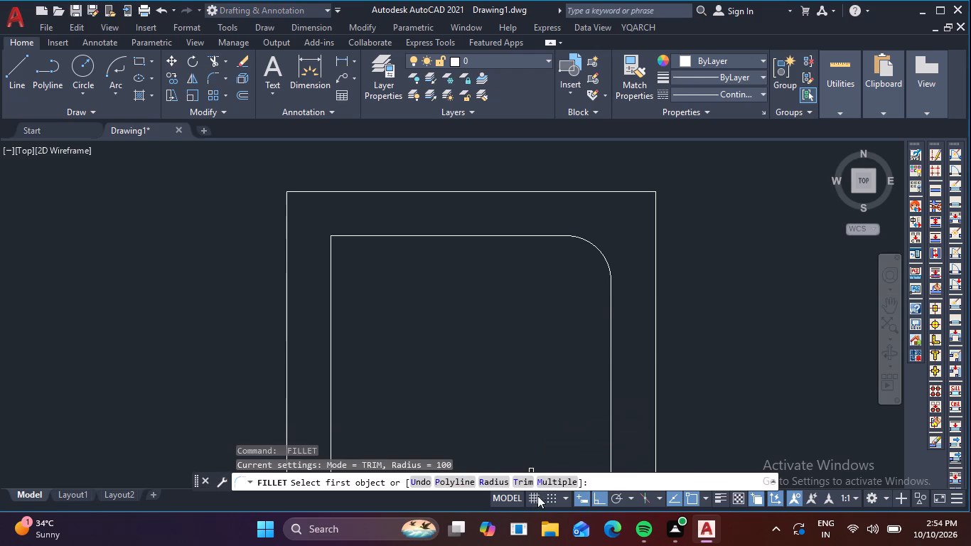
click(562, 484)
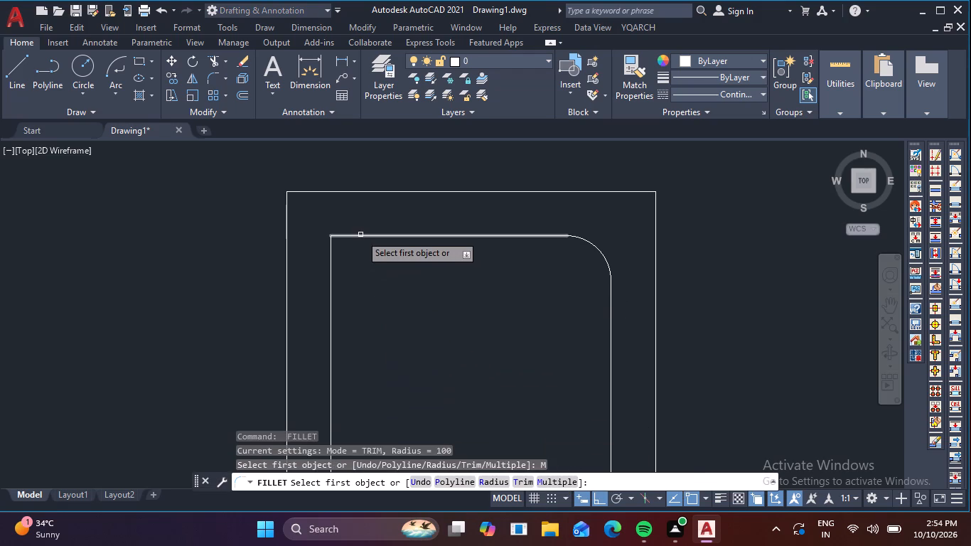
click(360, 234)
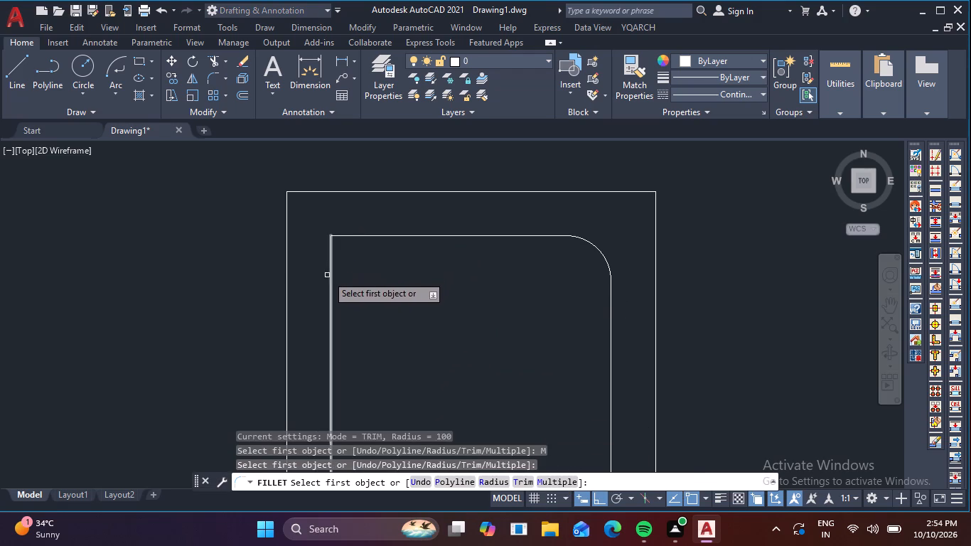
click(329, 275)
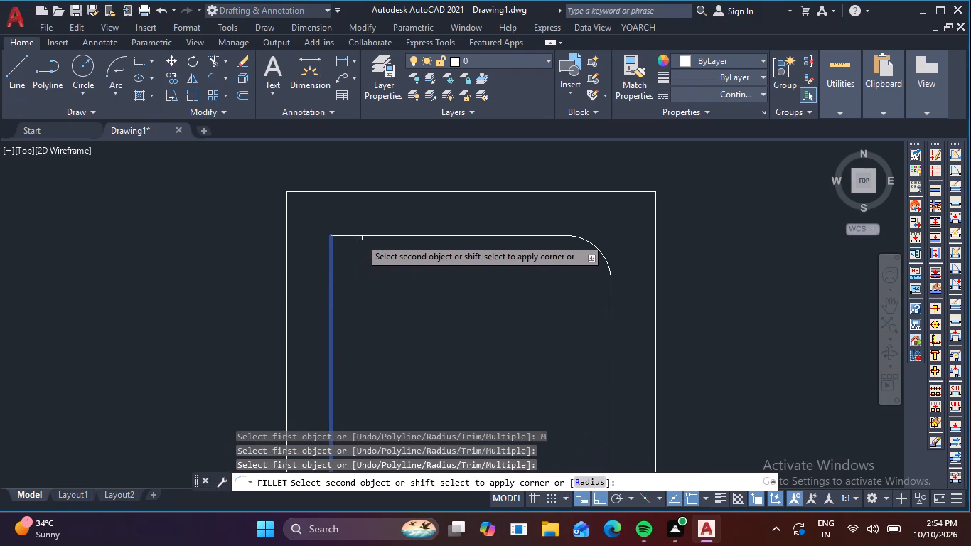
click(368, 236)
scroll(380, 284, down, 2)
middle_drag(427, 314, 457, 195)
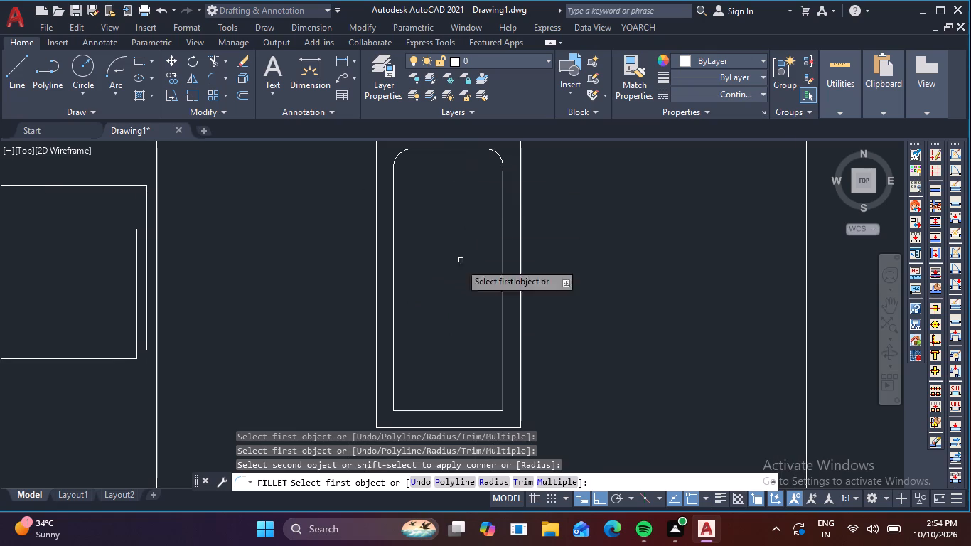
middle_drag(434, 345, 438, 273)
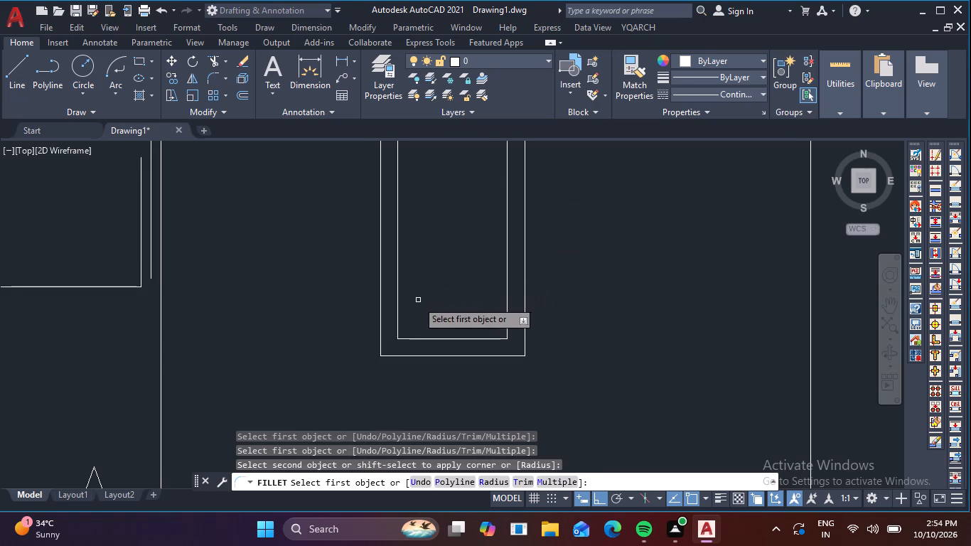
click(397, 317)
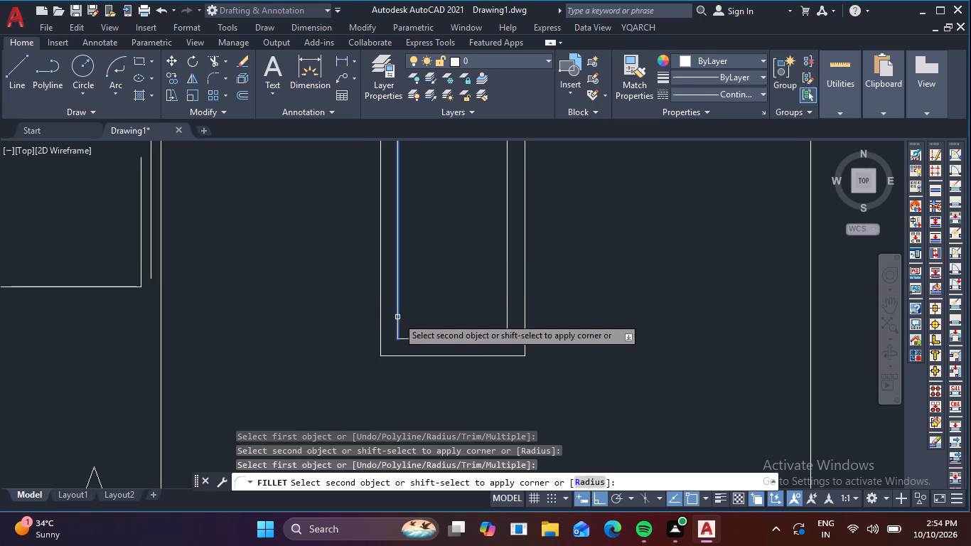
click(419, 338)
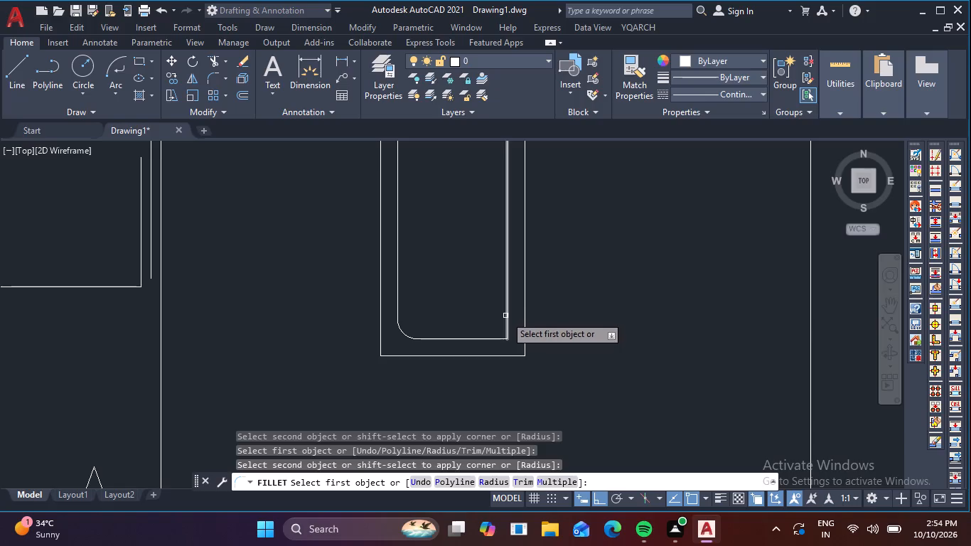
click(505, 316)
click(490, 338)
key(Escape)
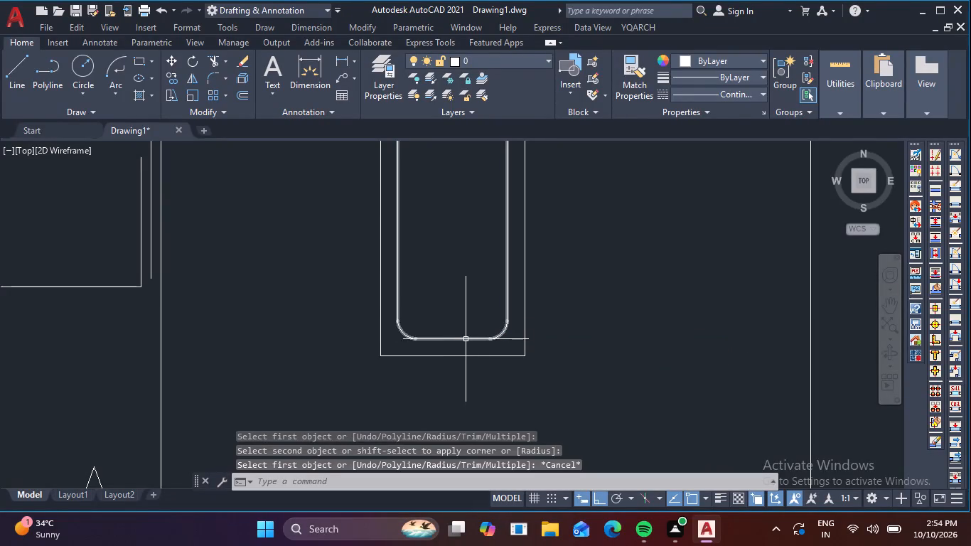
Draw a circle of radius 45 inside the inner rectangle, just above its lower-left rounded corner.
scroll(495, 316, down, 2)
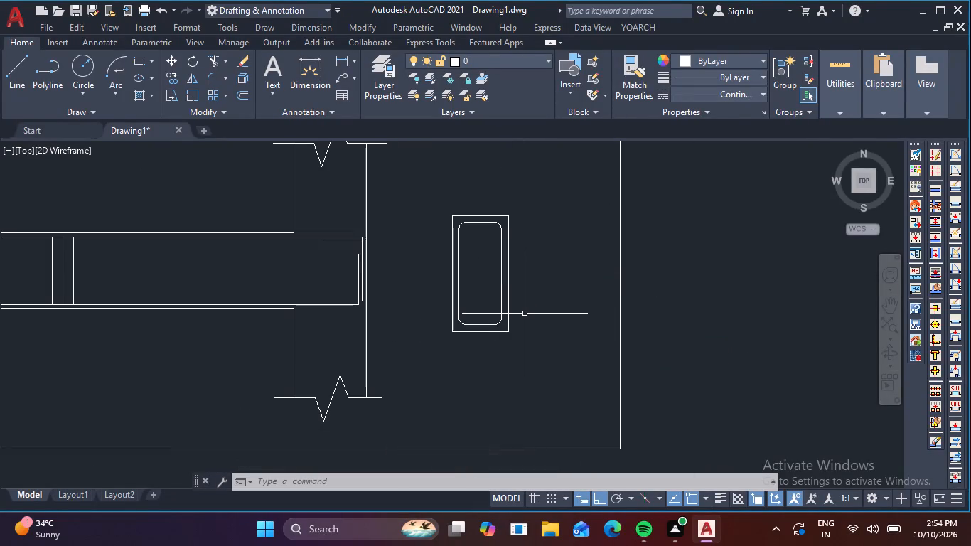
scroll(469, 311, up, 2)
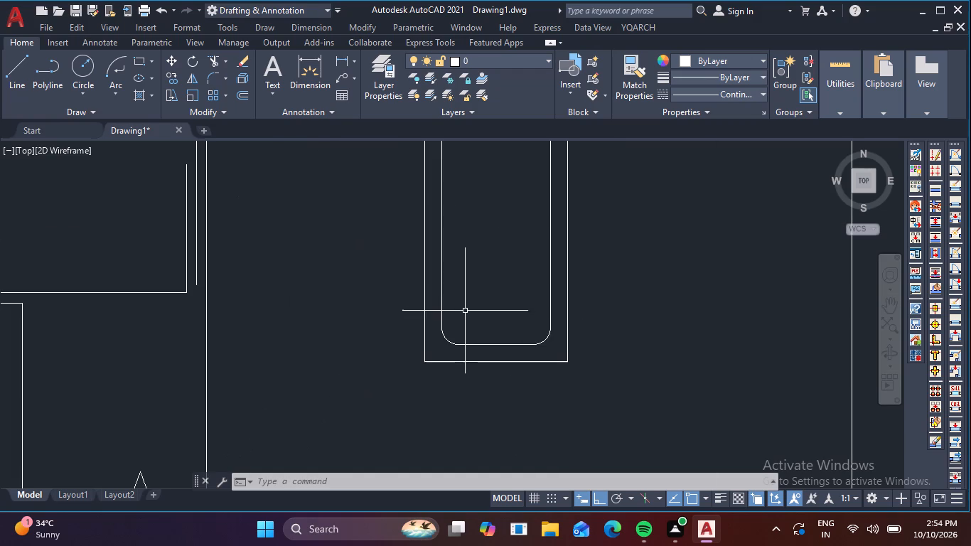
key(c)
key(space)
click(474, 280)
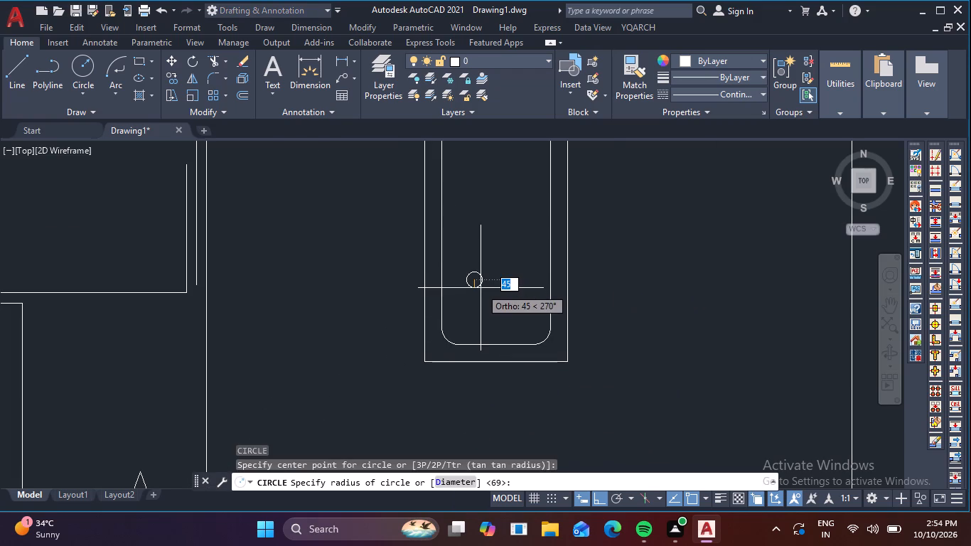
text(45)
key(space)
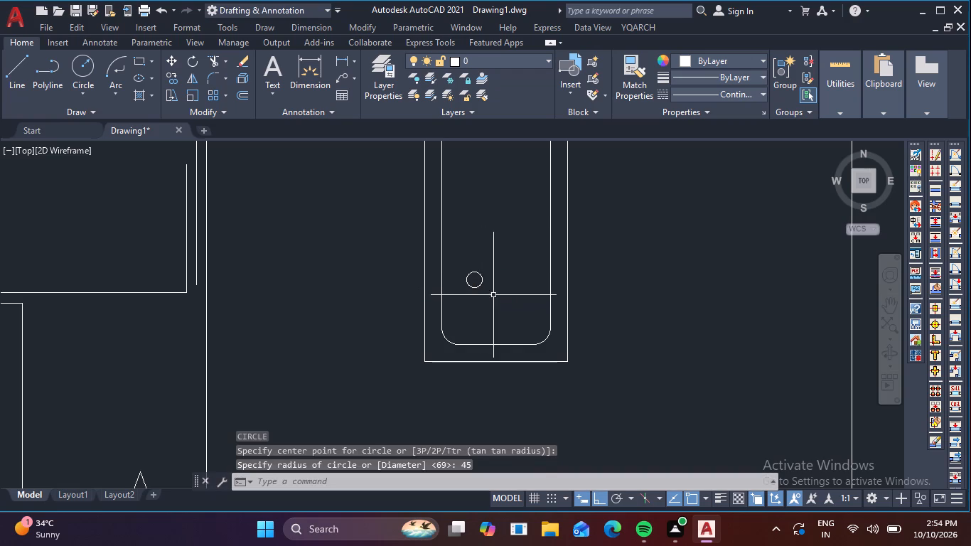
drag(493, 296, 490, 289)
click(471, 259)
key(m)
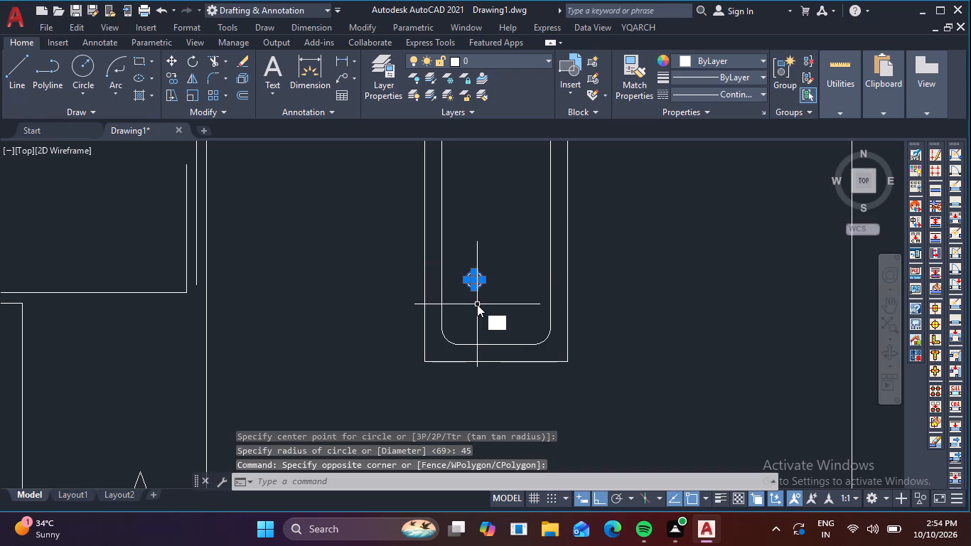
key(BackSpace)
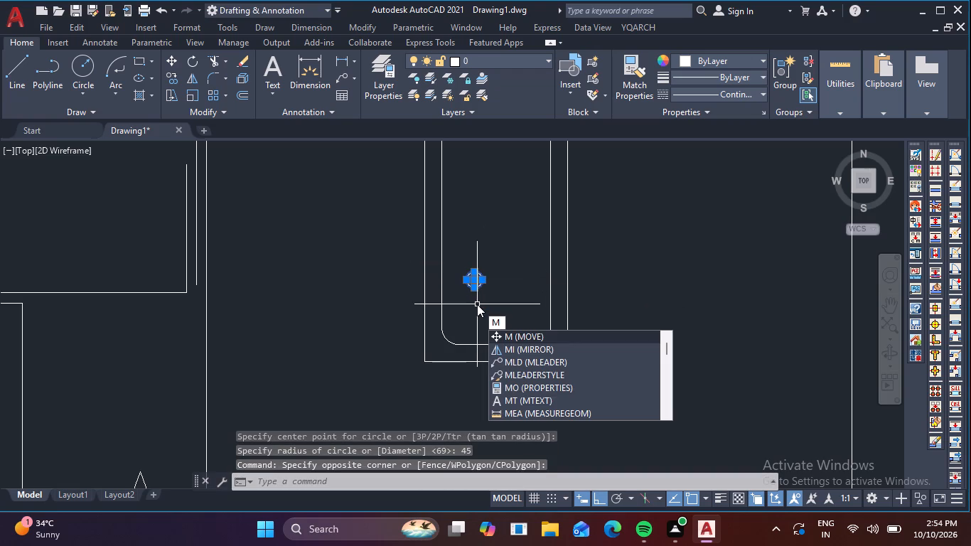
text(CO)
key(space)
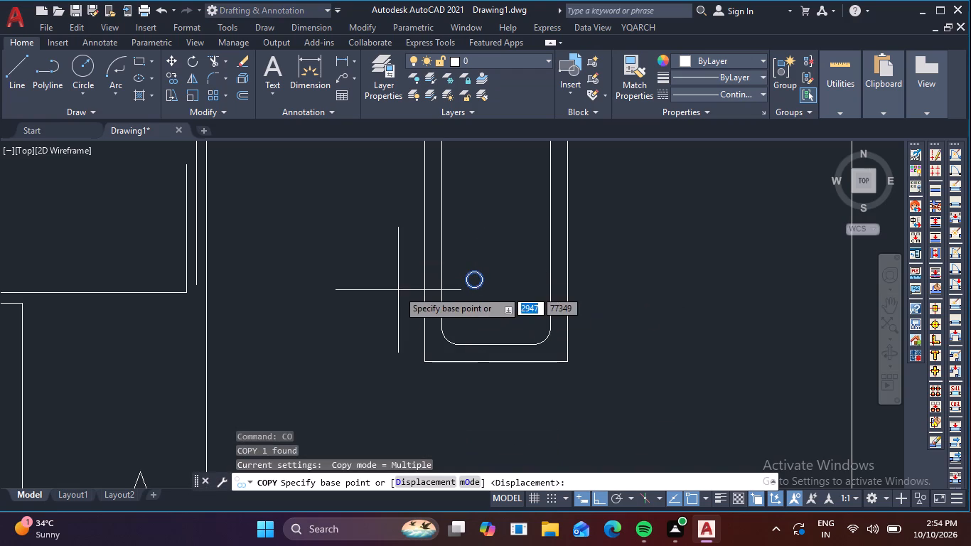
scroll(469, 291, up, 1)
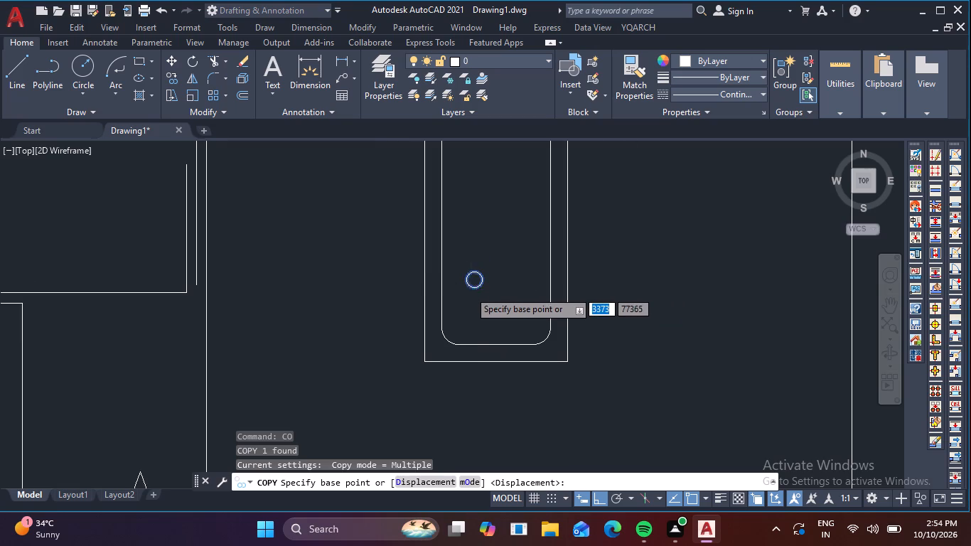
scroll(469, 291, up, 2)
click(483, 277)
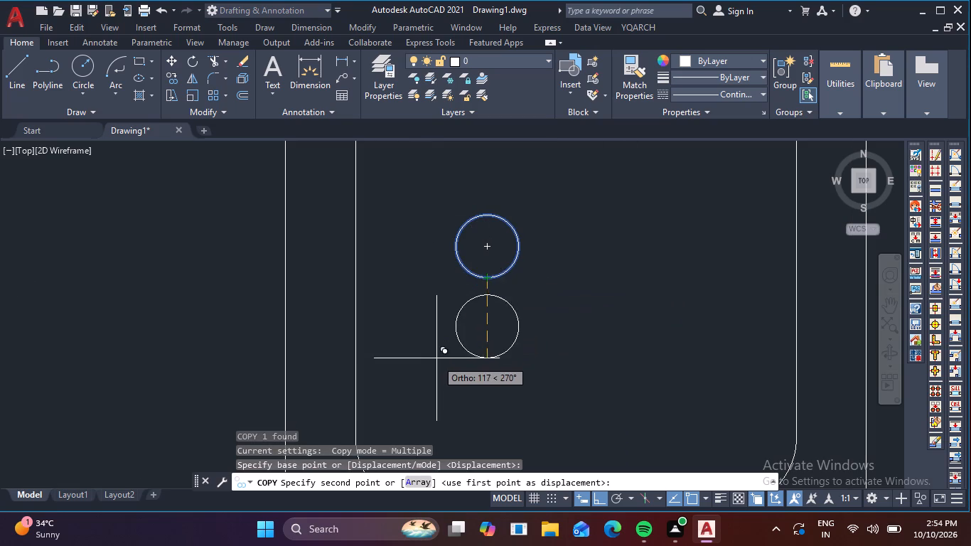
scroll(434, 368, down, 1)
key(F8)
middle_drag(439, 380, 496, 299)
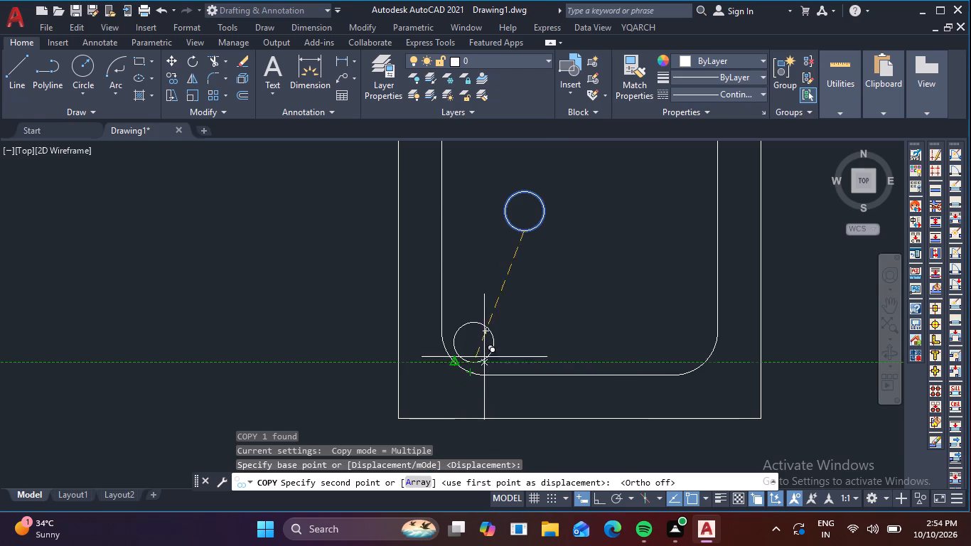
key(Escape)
Copy the free circle inside the stirrup rectangle onto its lower-left rounded corner, using a base point on the circle's lower-left edge.
drag(552, 240, 517, 218)
click(490, 189)
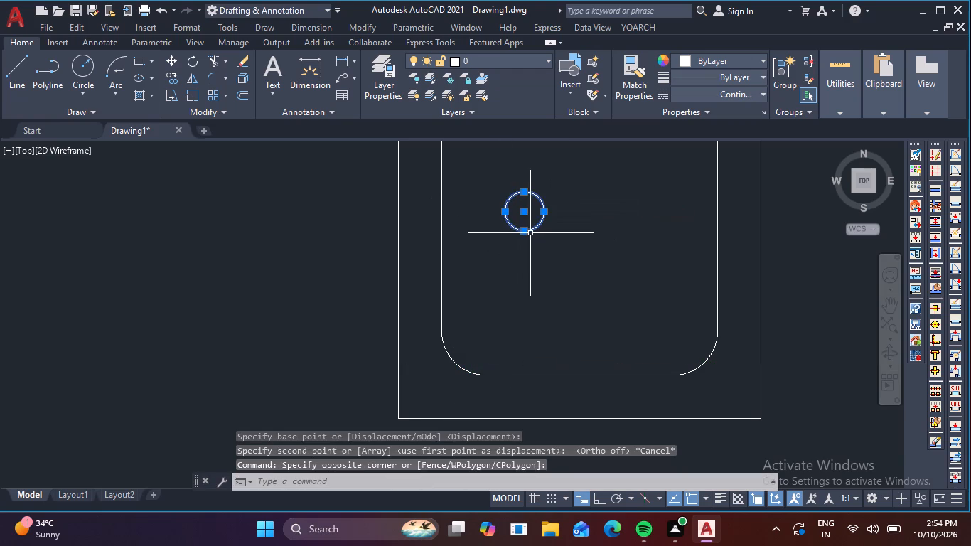
key(c)
key(o)
key(space)
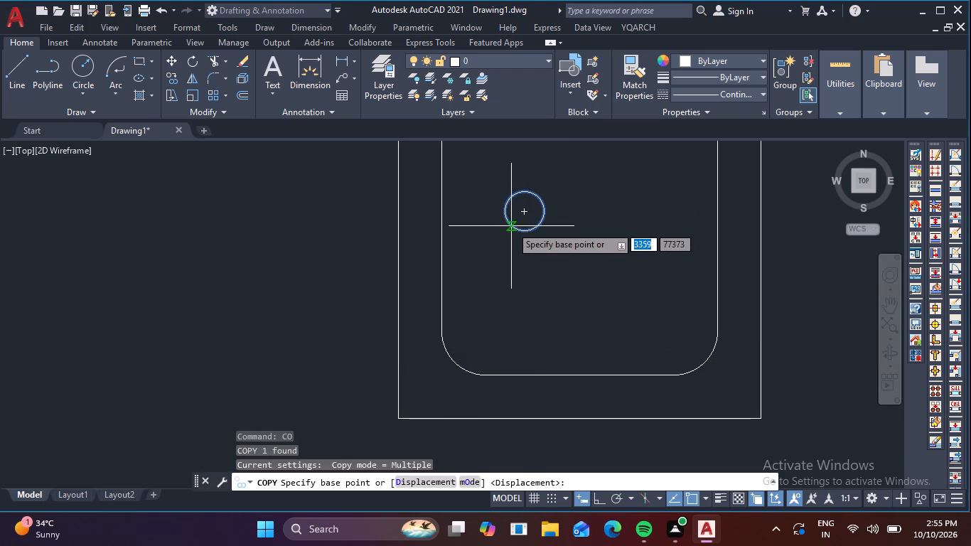
click(511, 226)
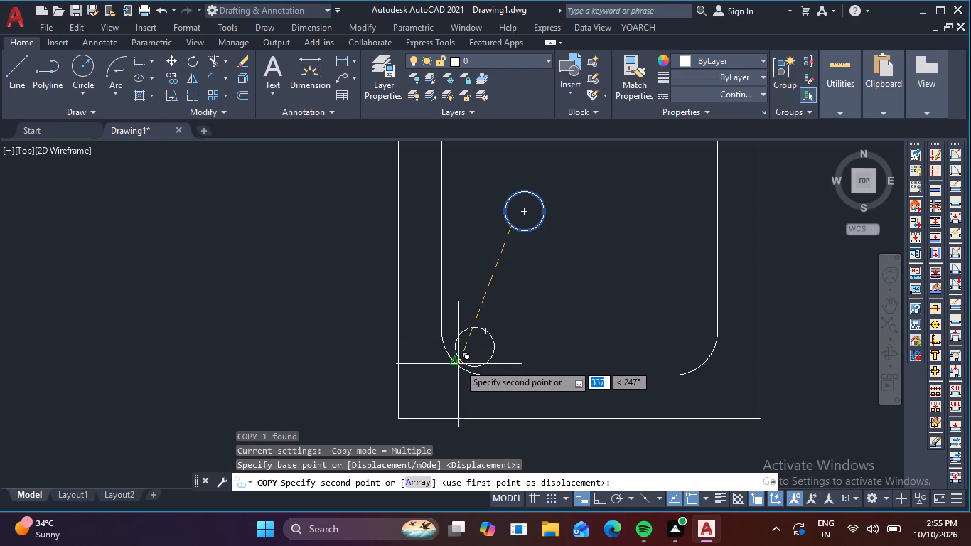
click(458, 365)
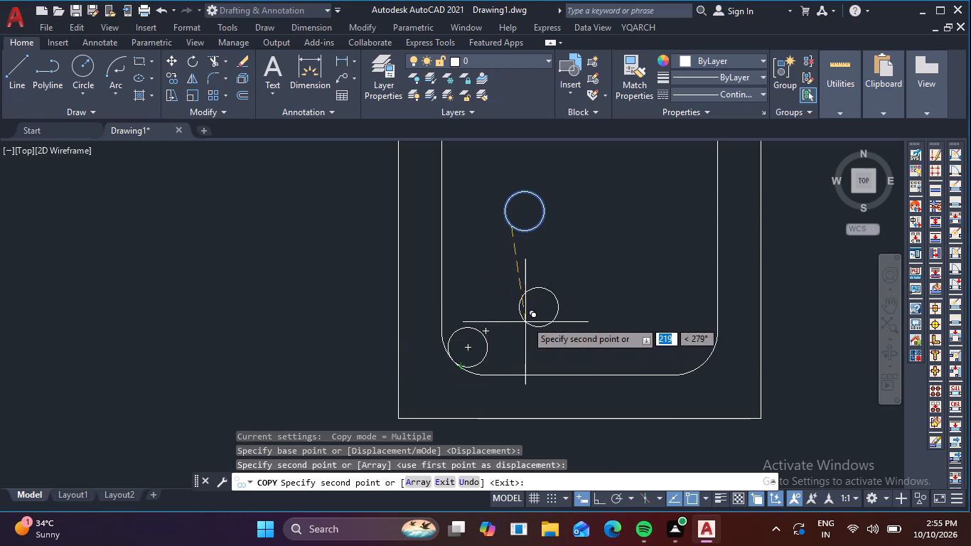
key(Escape)
Copy the same original circle from its lower-right edge onto the inner rectangle's lower-right rounded corner.
drag(569, 241, 540, 214)
click(506, 176)
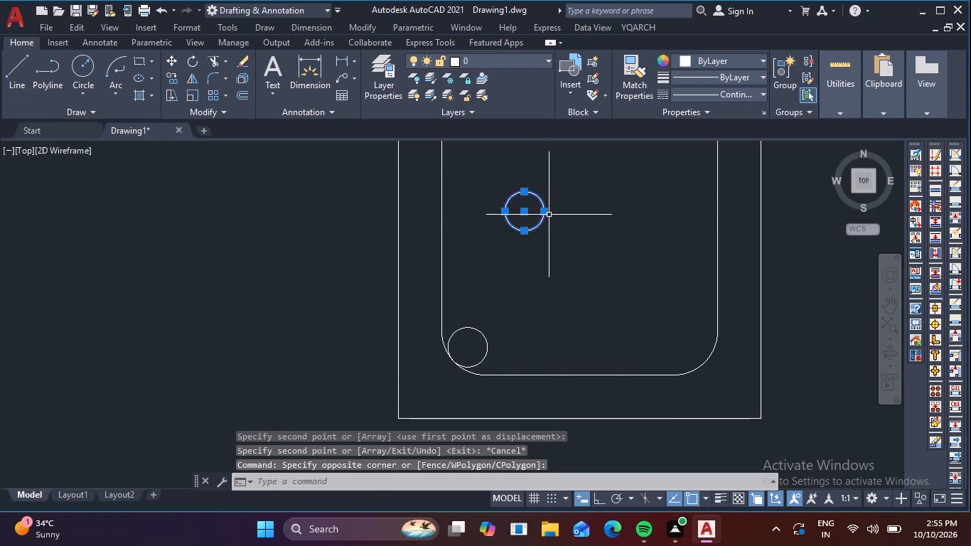
key(c)
key(o)
key(space)
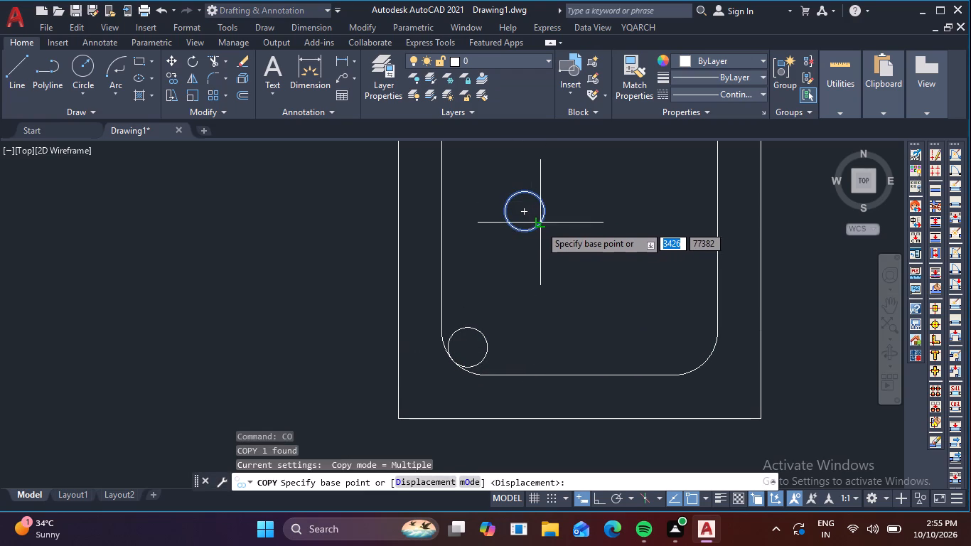
click(536, 230)
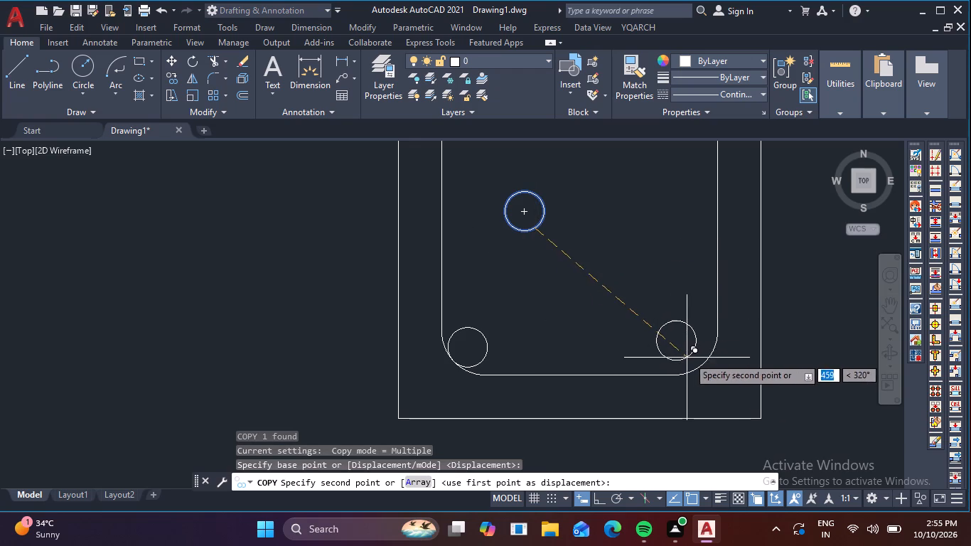
click(705, 364)
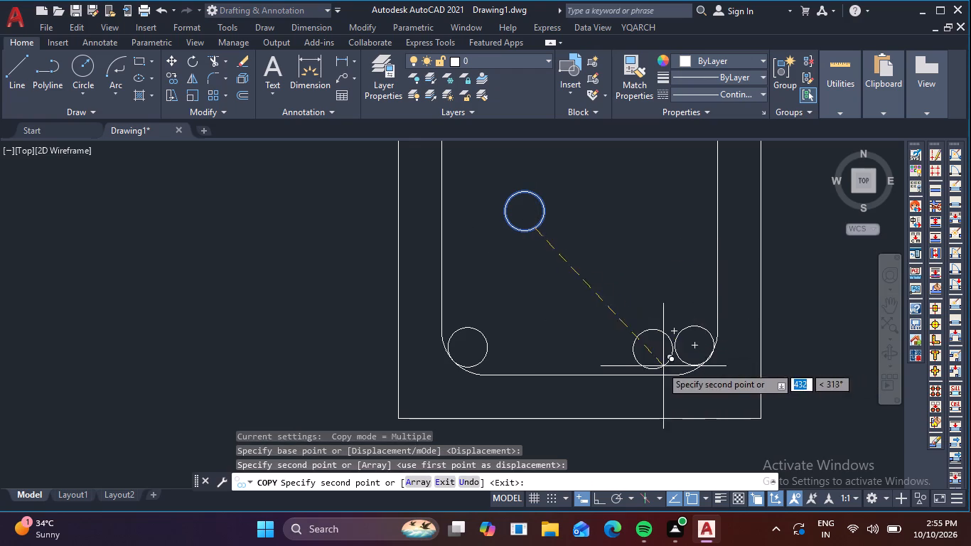
key(Escape)
Copy the original circle from its upper-left edge onto the inner rectangle's upper-left rounded corner.
drag(551, 234, 518, 203)
click(487, 181)
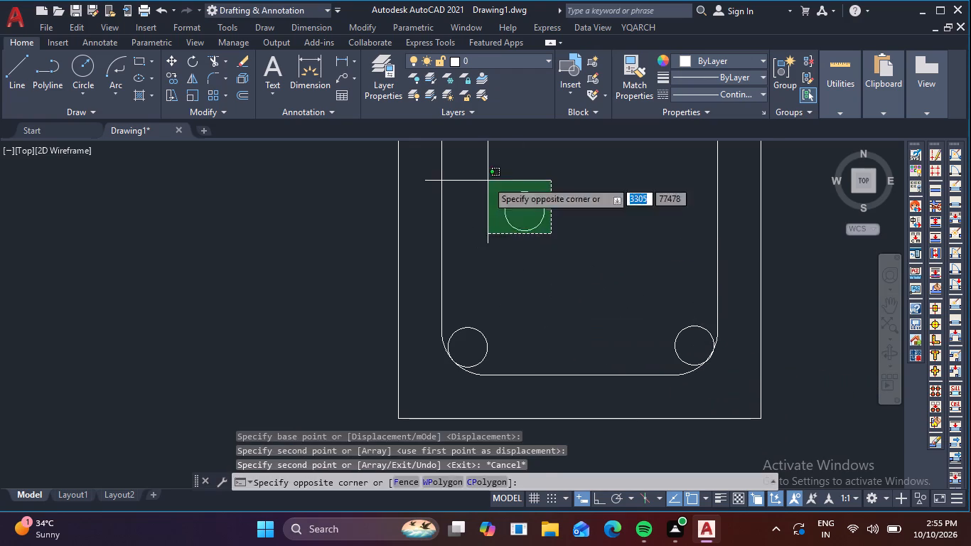
text(CO)
key(space)
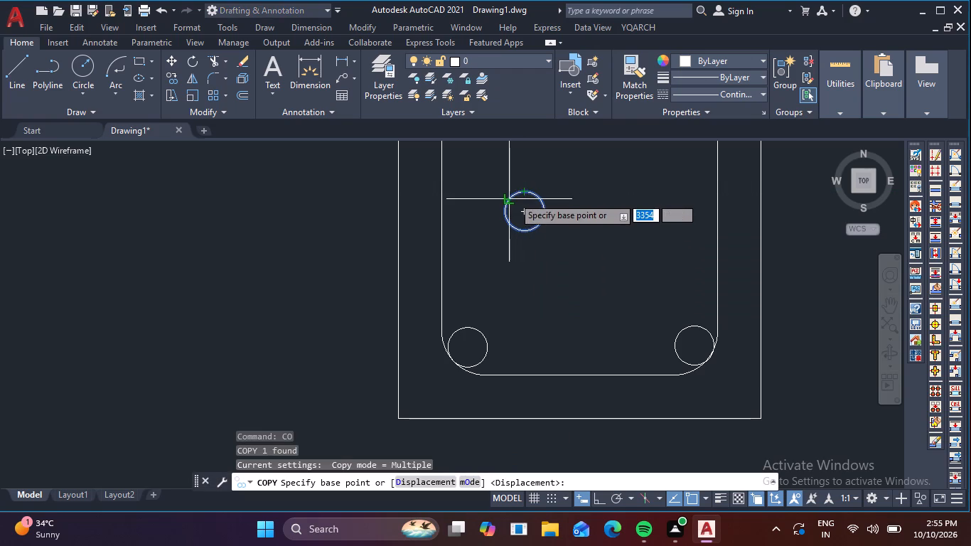
scroll(516, 196, up, 1)
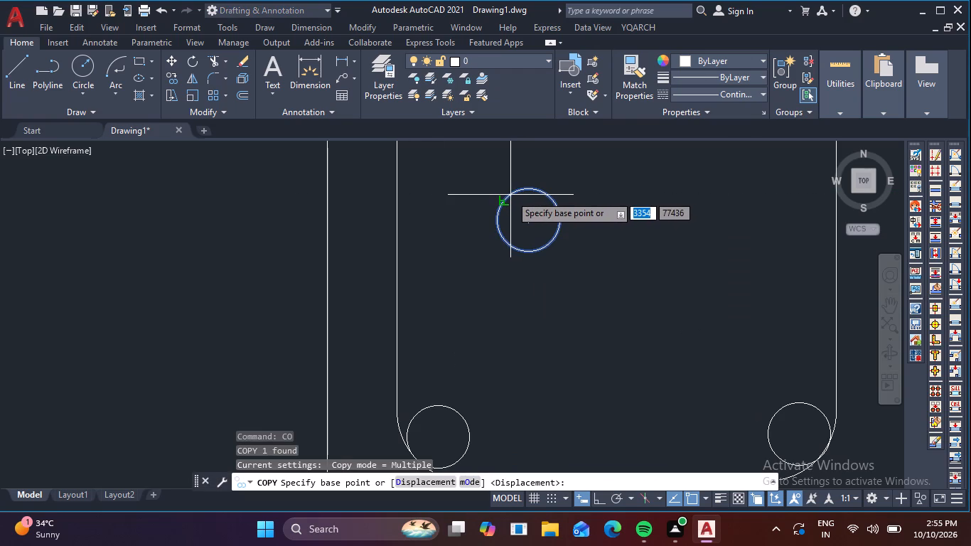
click(513, 194)
middle_drag(507, 170, 544, 257)
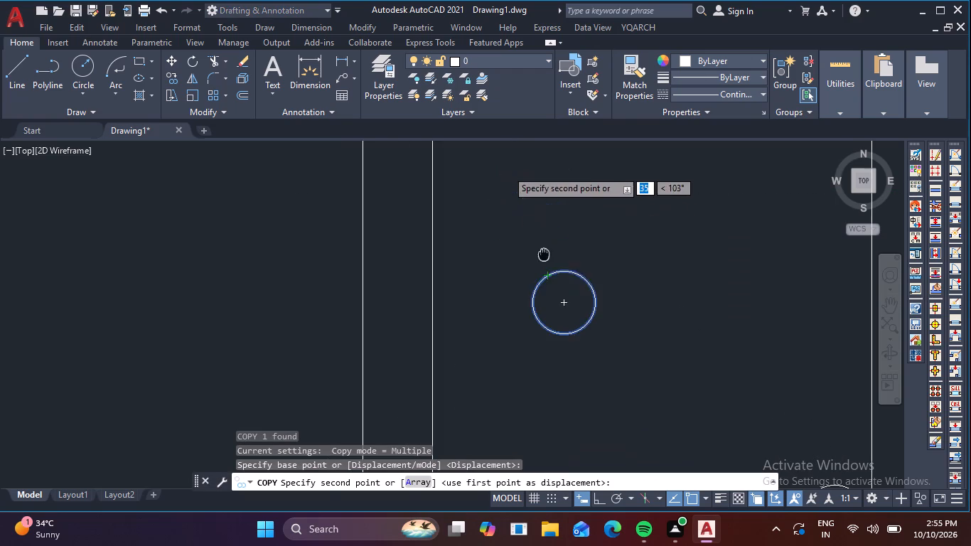
scroll(549, 226, down, 2)
middle_drag(562, 242, 584, 354)
middle_drag(589, 205, 577, 343)
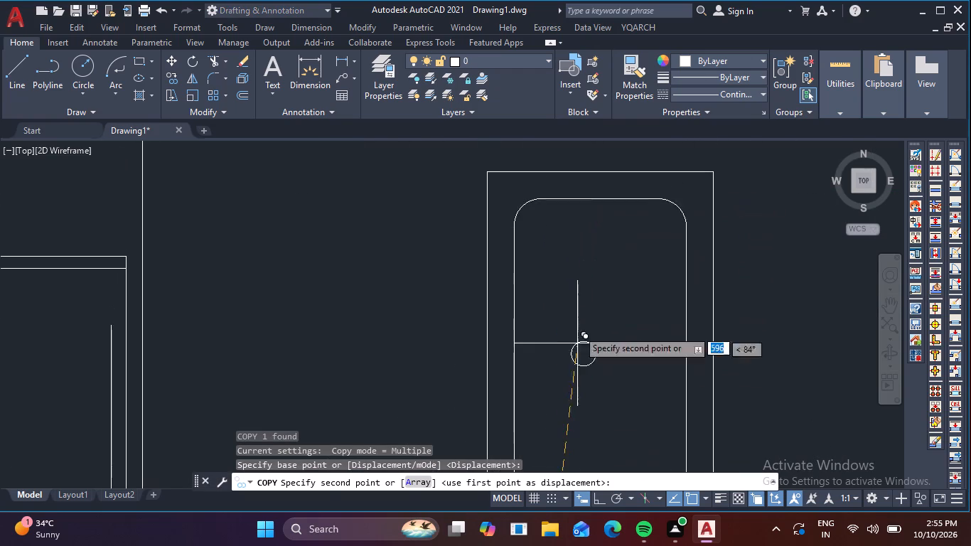
scroll(535, 211, up, 3)
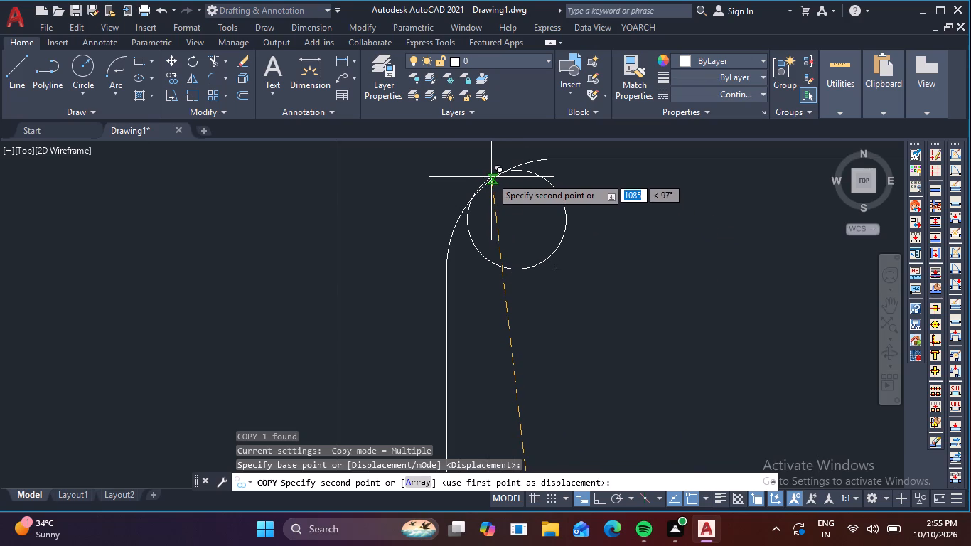
click(493, 181)
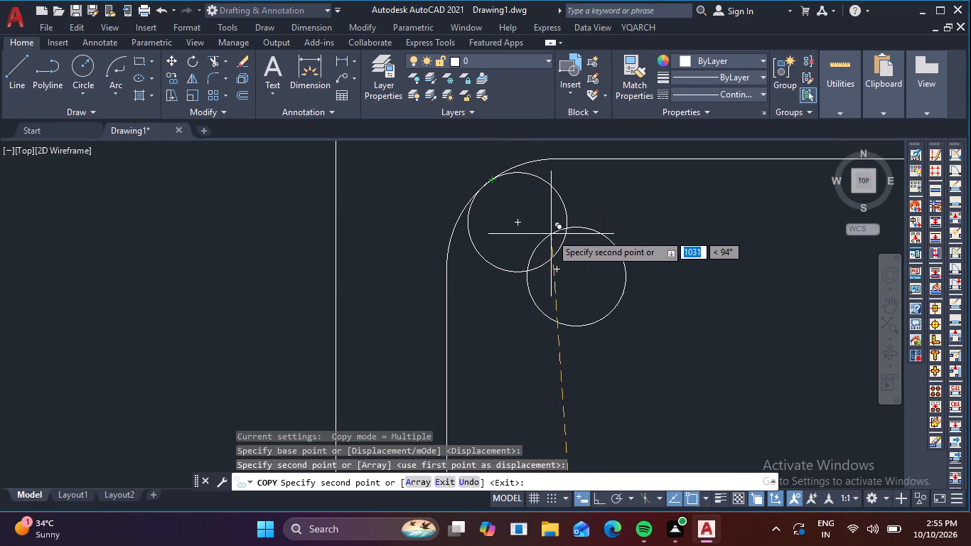
key(Escape)
Copy the original circle from its upper-right edge onto the inner rectangle's upper-right rounded corner.
scroll(561, 242, down, 3)
scroll(623, 269, down, 2)
middle_drag(624, 286, 623, 286)
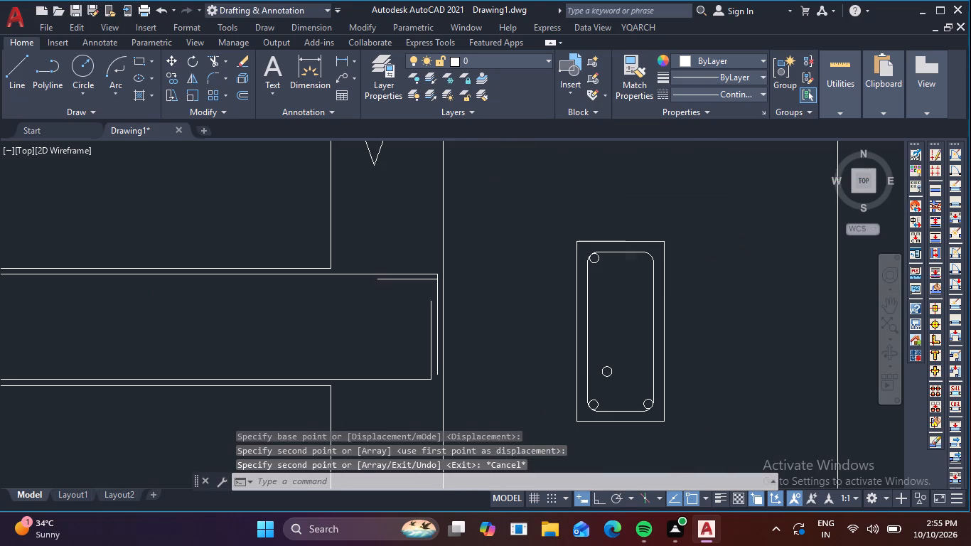
middle_drag(623, 286, 547, 206)
scroll(540, 311, up, 4)
drag(516, 252, 498, 230)
click(452, 184)
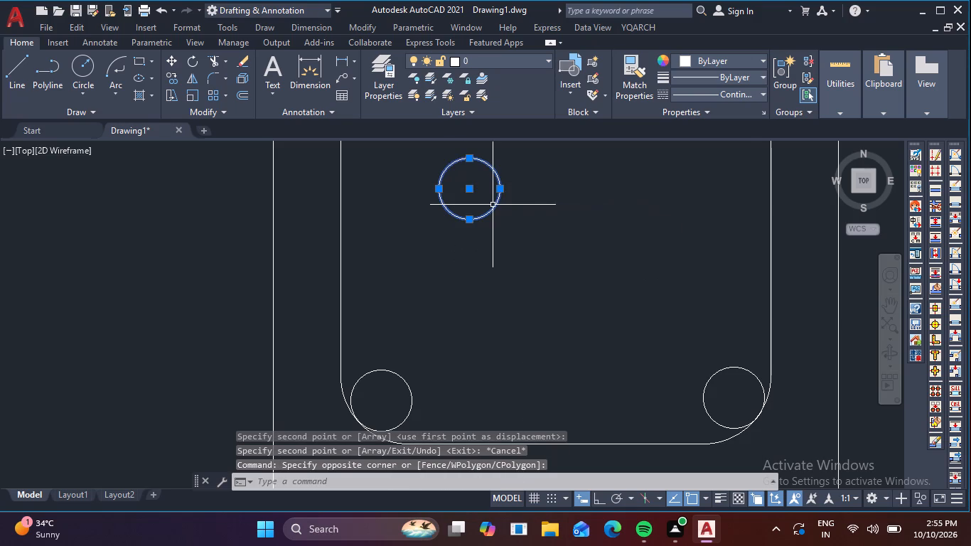
key(c)
key(o)
key(space)
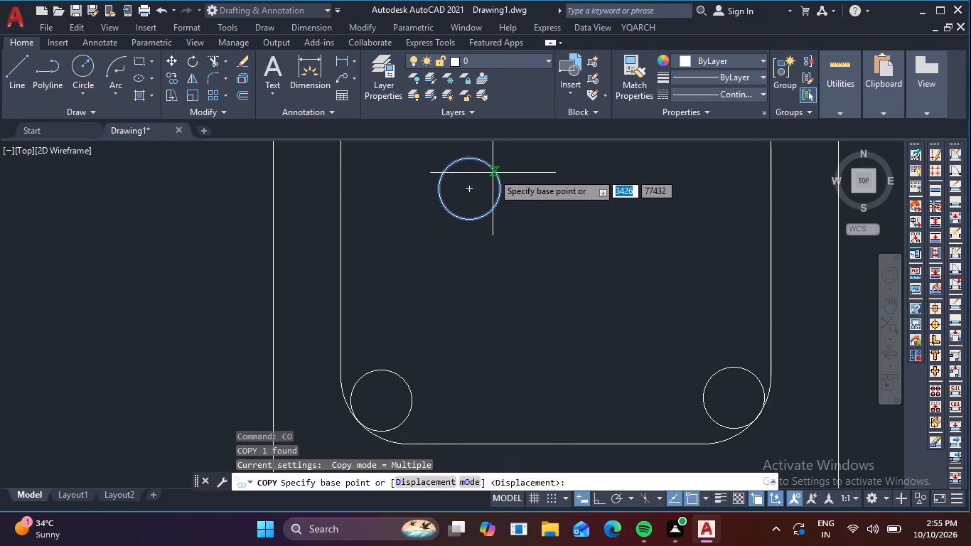
click(488, 166)
middle_drag(503, 173, 503, 284)
scroll(515, 287, down, 3)
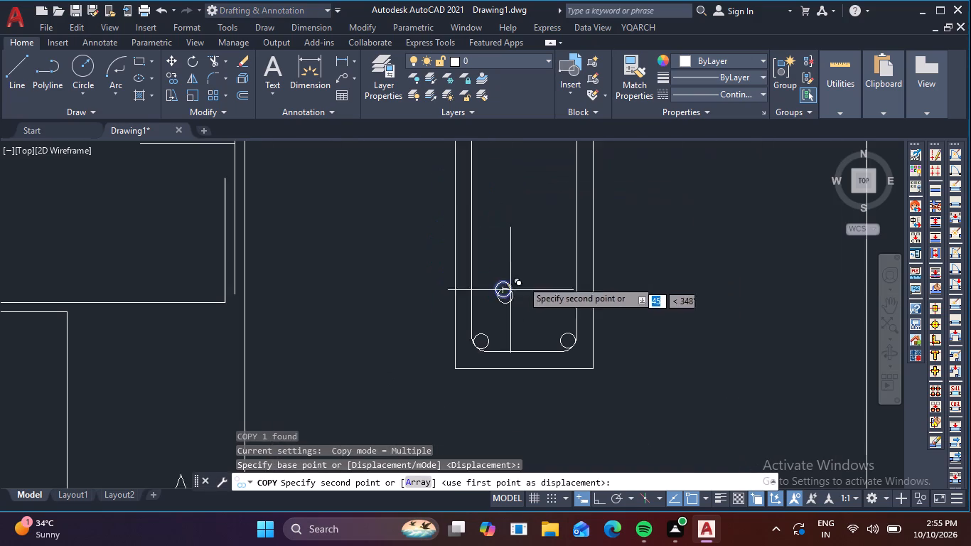
middle_drag(552, 228, 523, 300)
scroll(525, 193, up, 3)
middle_drag(548, 185, 544, 271)
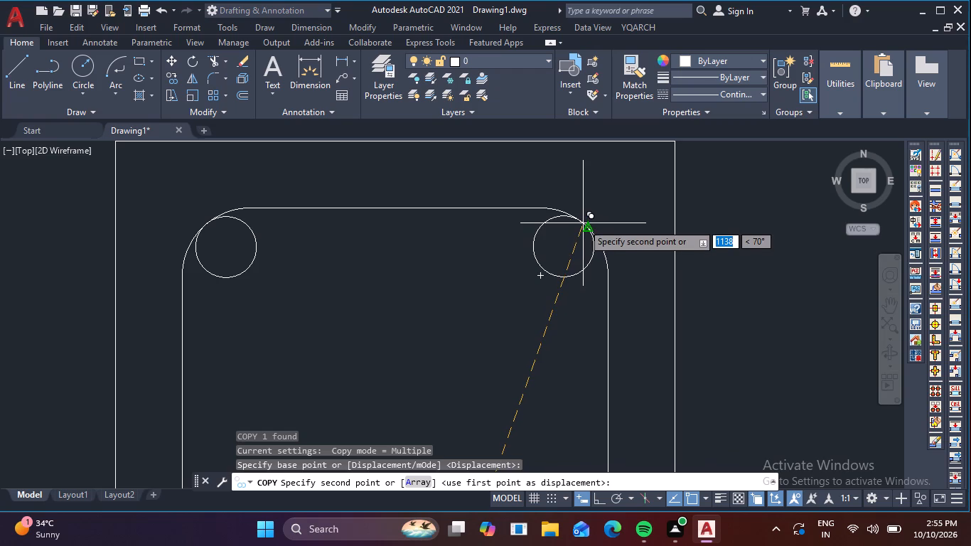
click(583, 223)
key(Escape)
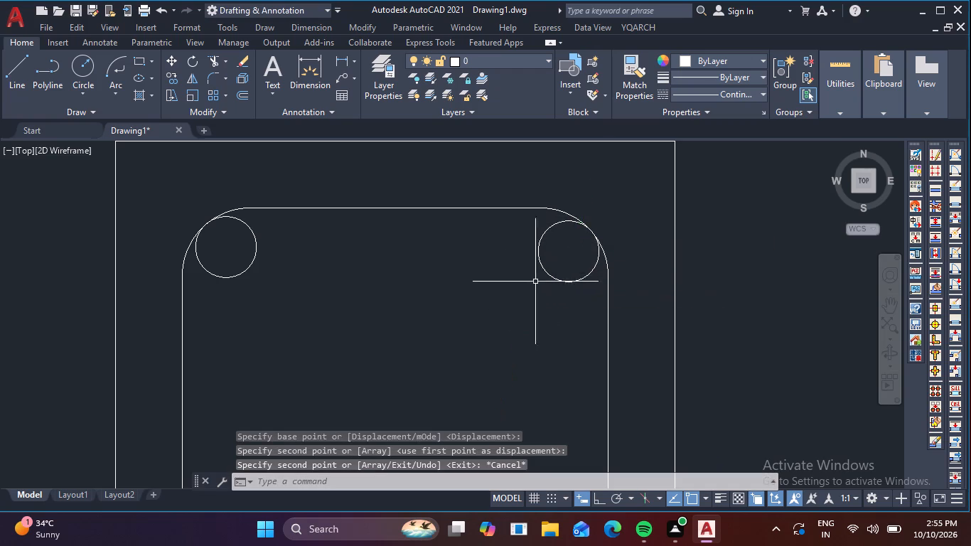
Delete the original free circle inside the inner rectangle, keeping the four corner bars.
scroll(520, 289, down, 3)
middle_drag(506, 337, 512, 307)
middle_drag(518, 284, 517, 144)
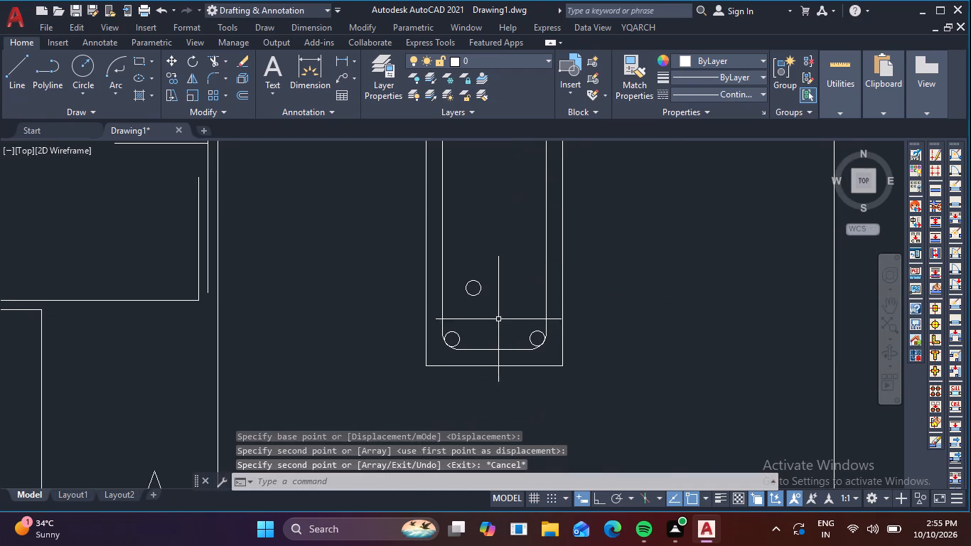
drag(494, 318, 490, 308)
click(471, 267)
key(Delete)
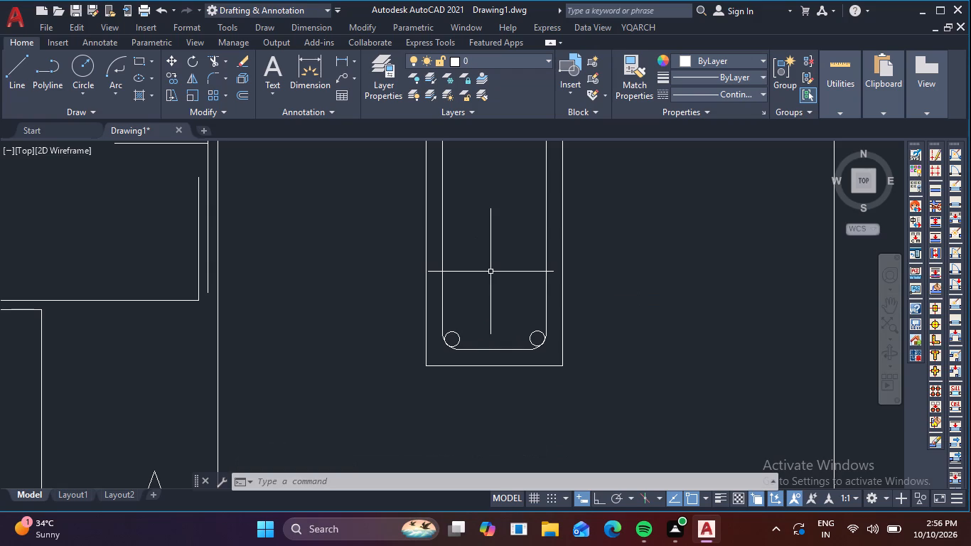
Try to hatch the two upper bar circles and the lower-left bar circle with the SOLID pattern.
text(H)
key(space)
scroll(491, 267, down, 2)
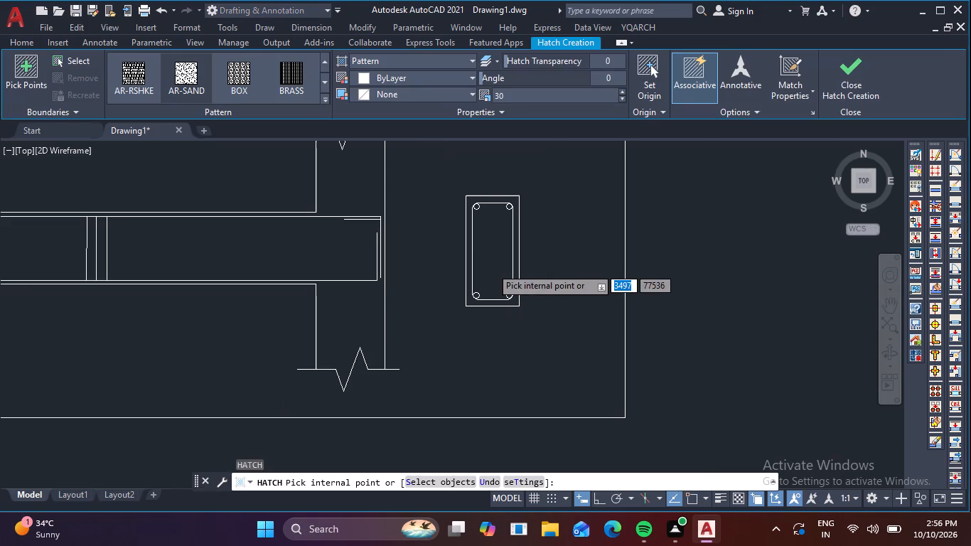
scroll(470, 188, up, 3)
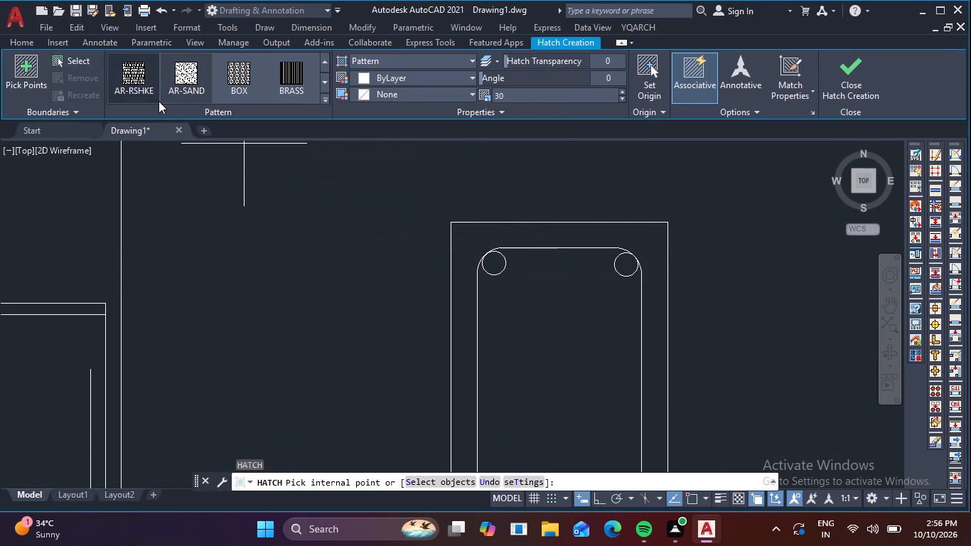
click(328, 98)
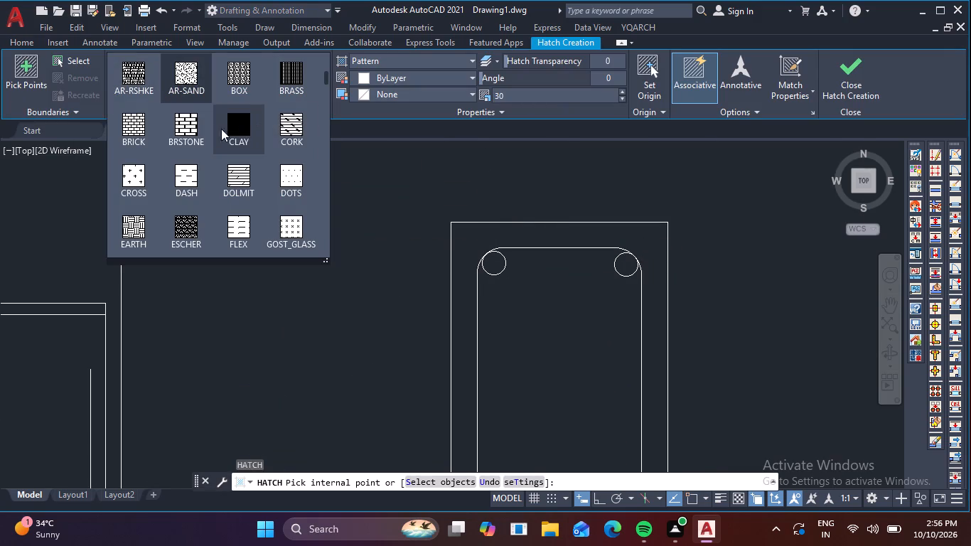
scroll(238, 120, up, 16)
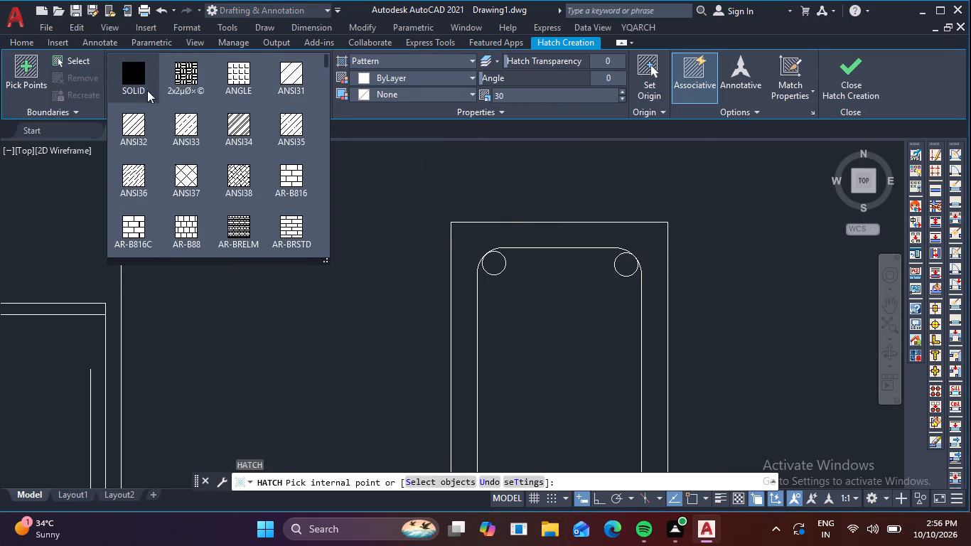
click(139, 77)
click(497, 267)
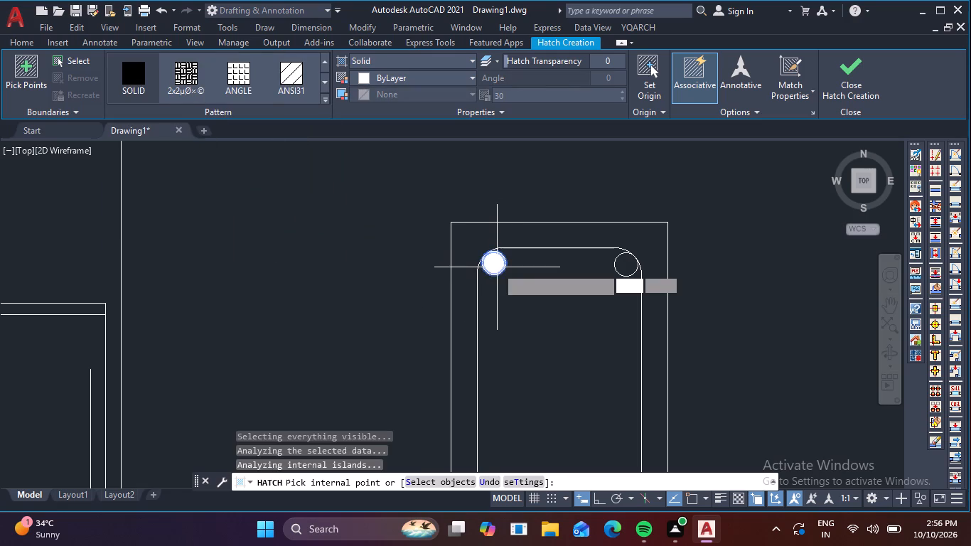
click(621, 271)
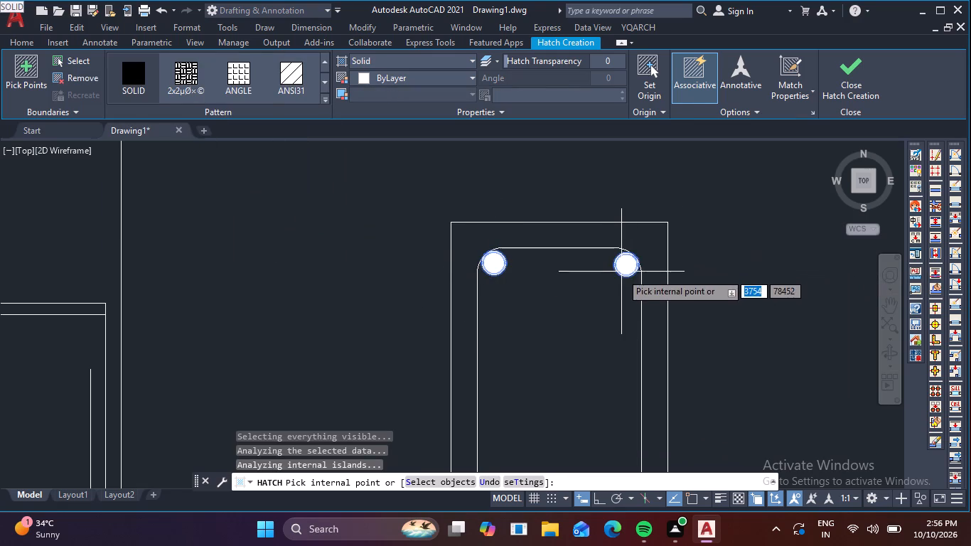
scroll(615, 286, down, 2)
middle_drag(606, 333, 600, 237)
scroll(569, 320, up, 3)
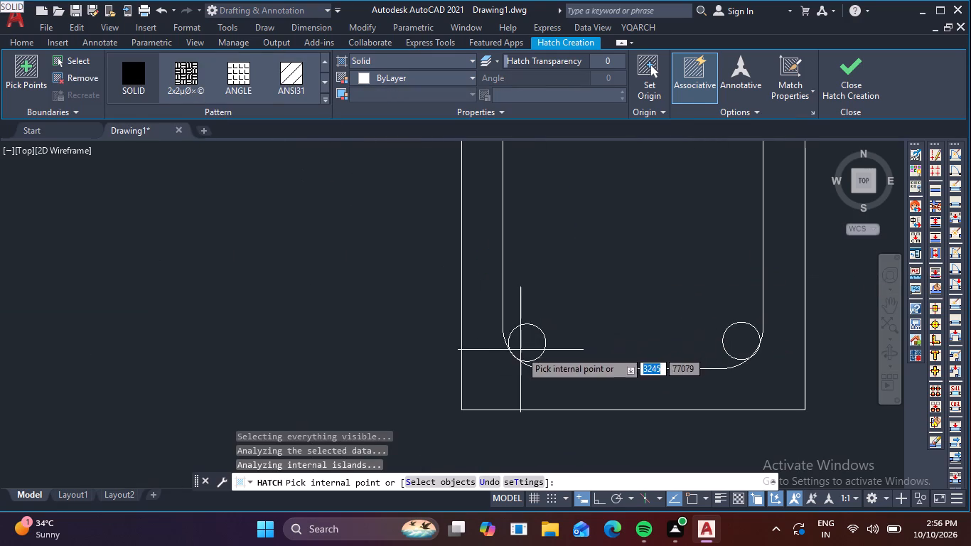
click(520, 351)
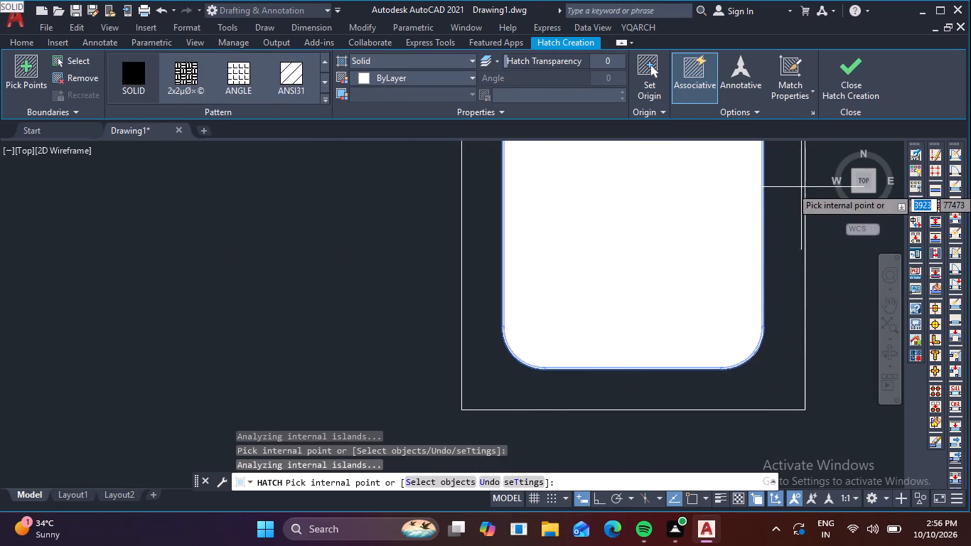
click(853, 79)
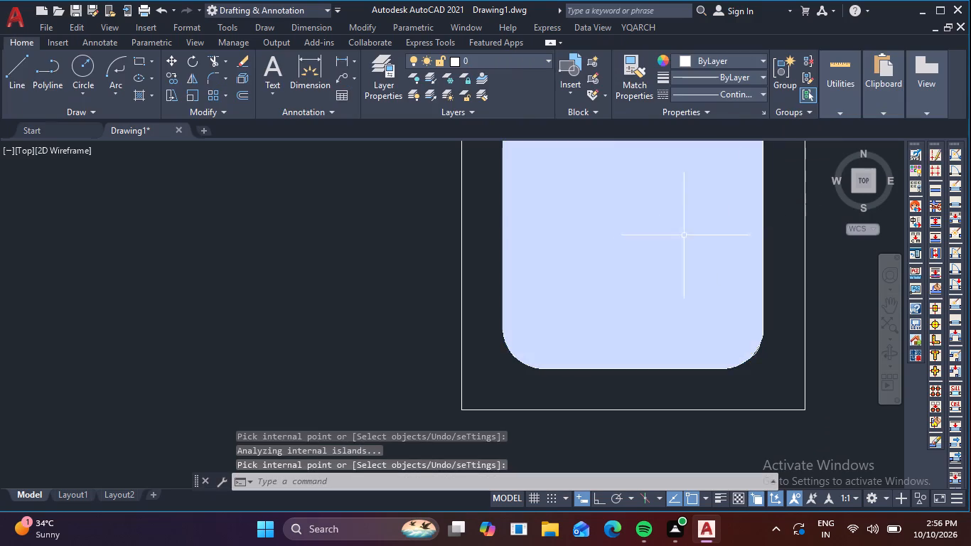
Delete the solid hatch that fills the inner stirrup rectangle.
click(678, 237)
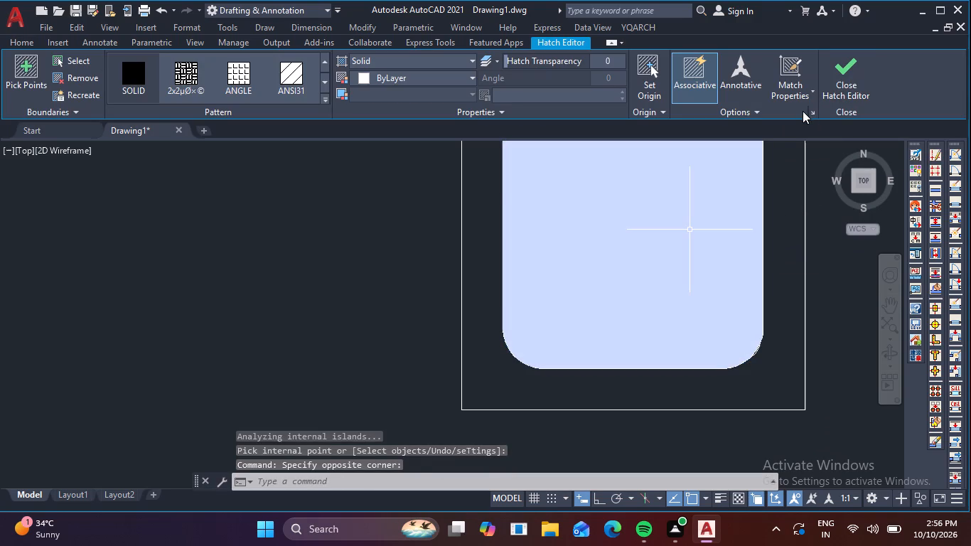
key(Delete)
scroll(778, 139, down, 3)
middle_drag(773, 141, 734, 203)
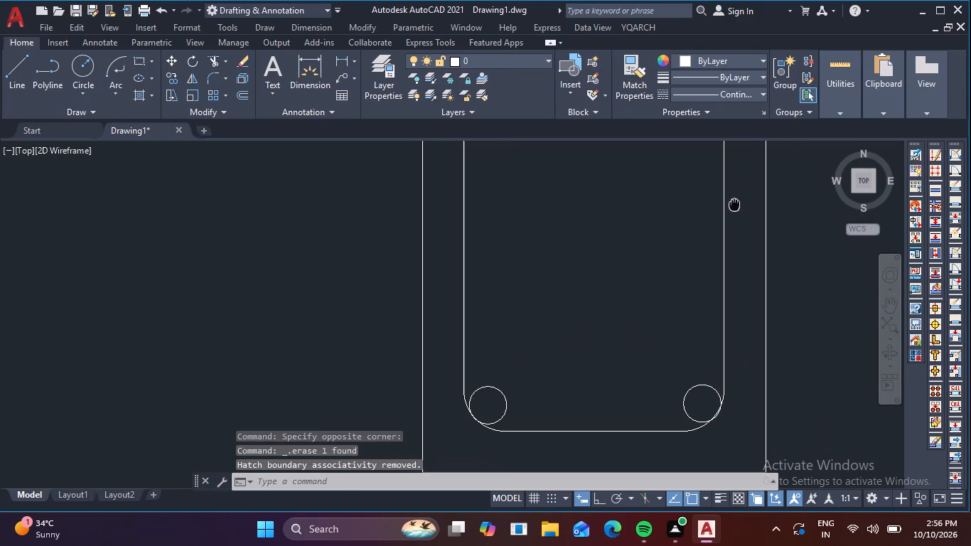
Hatch the four corner bar circles of the beam cross-section with the SOLID pattern.
middle_drag(734, 203, 757, 119)
key(h)
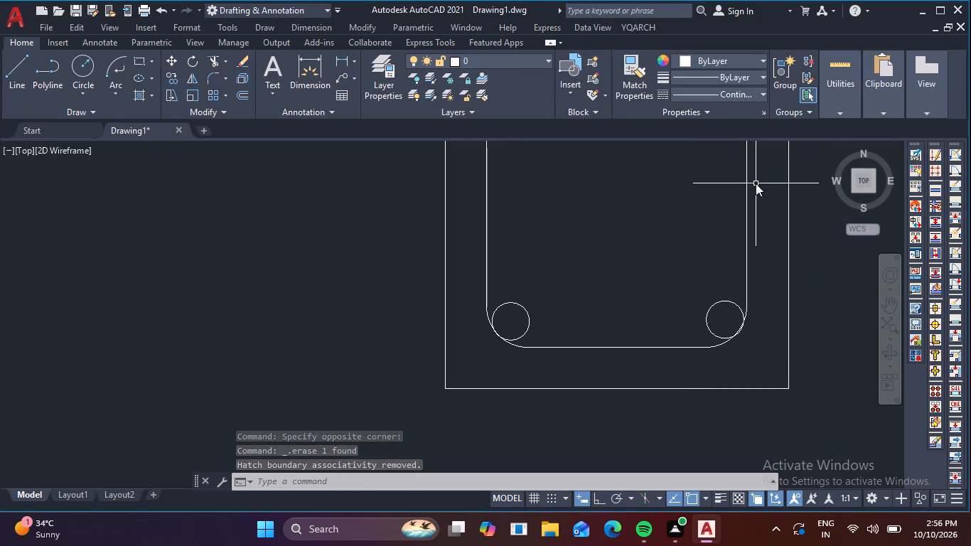
key(space)
click(146, 71)
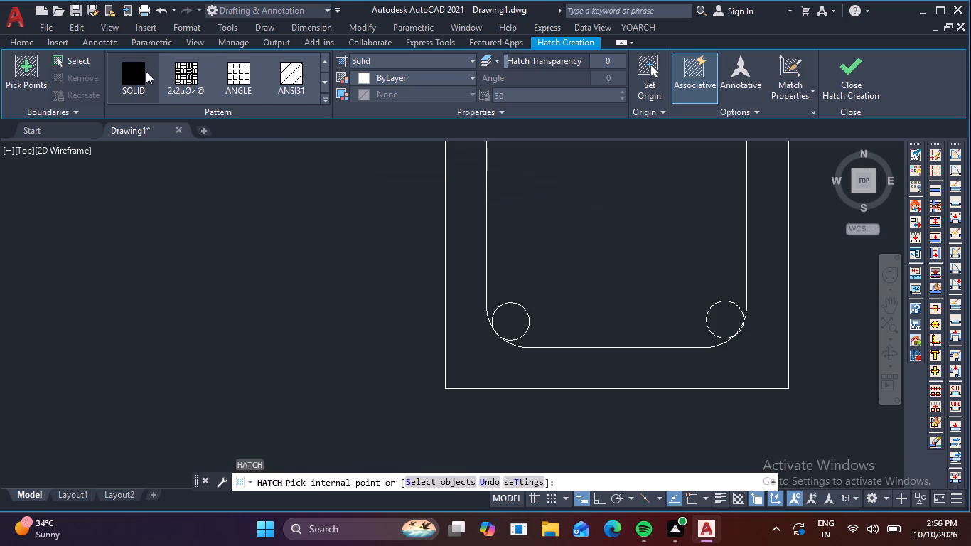
click(510, 316)
click(714, 322)
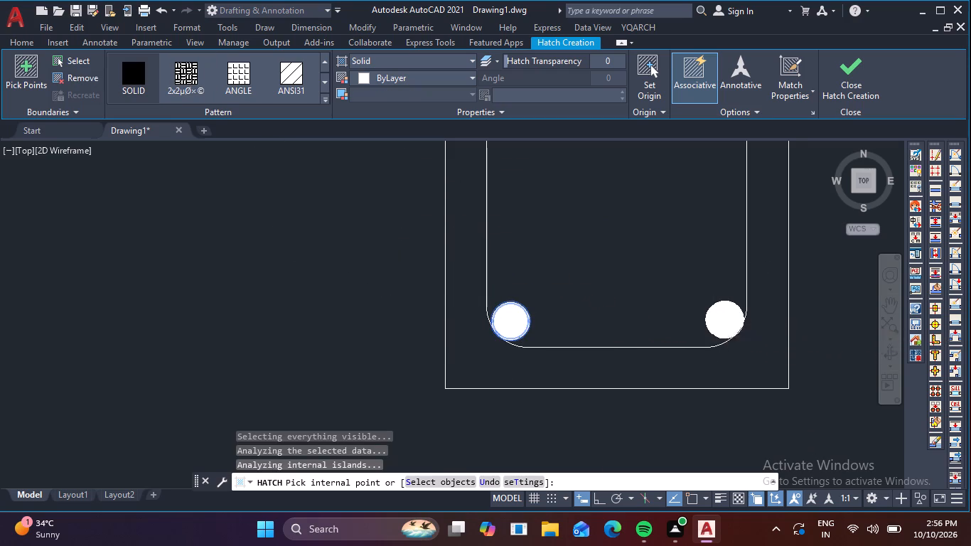
middle_drag(681, 234, 628, 374)
scroll(613, 334, down, 3)
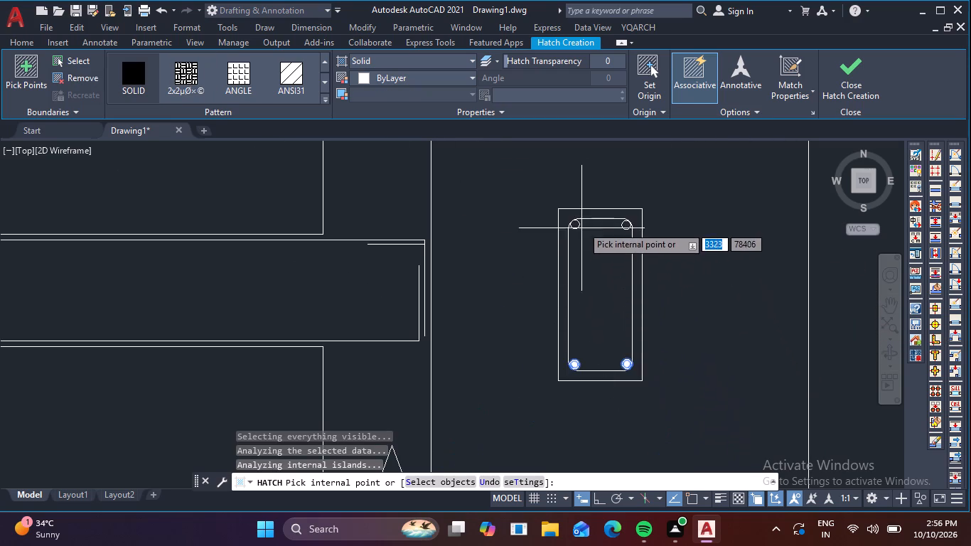
scroll(563, 215, up, 3)
click(604, 251)
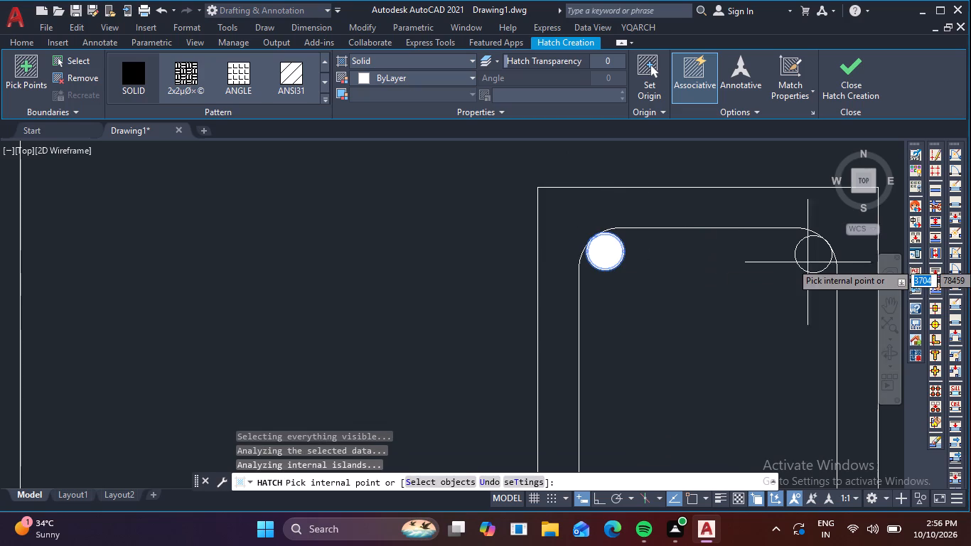
click(815, 255)
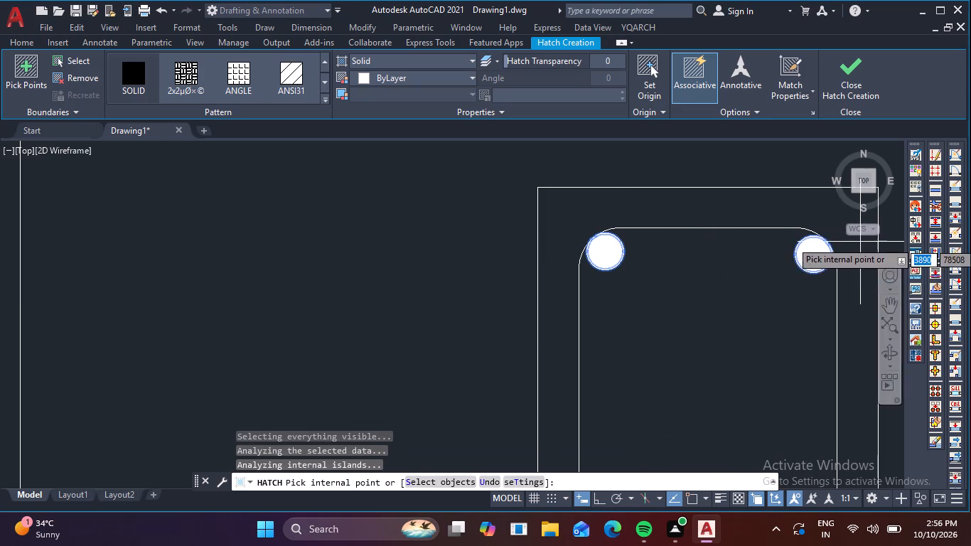
click(845, 76)
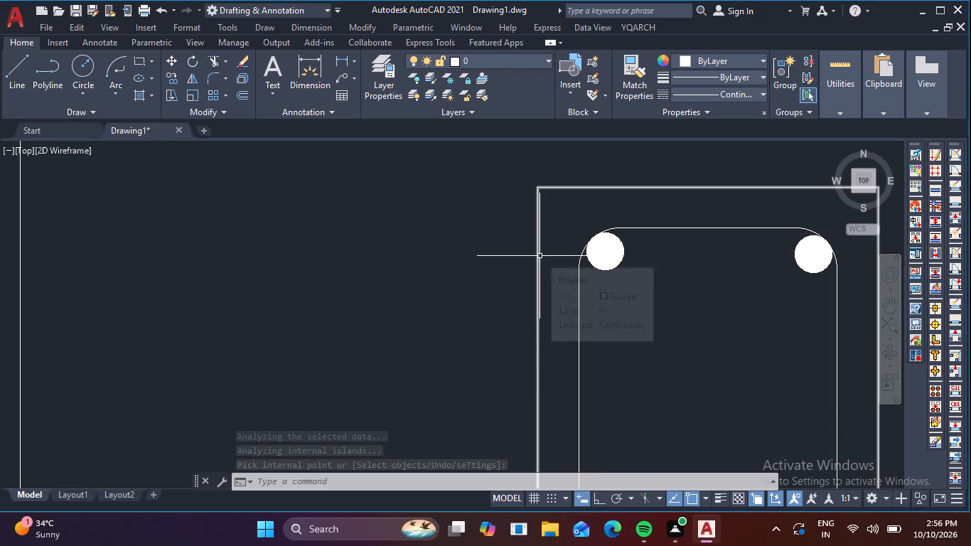
Set the lineweight to 0.30 mm and draw a diagonal hook line from the stirrup's upper-left rounded corner, past the bar's upper side, into the section.
key(l)
key(space)
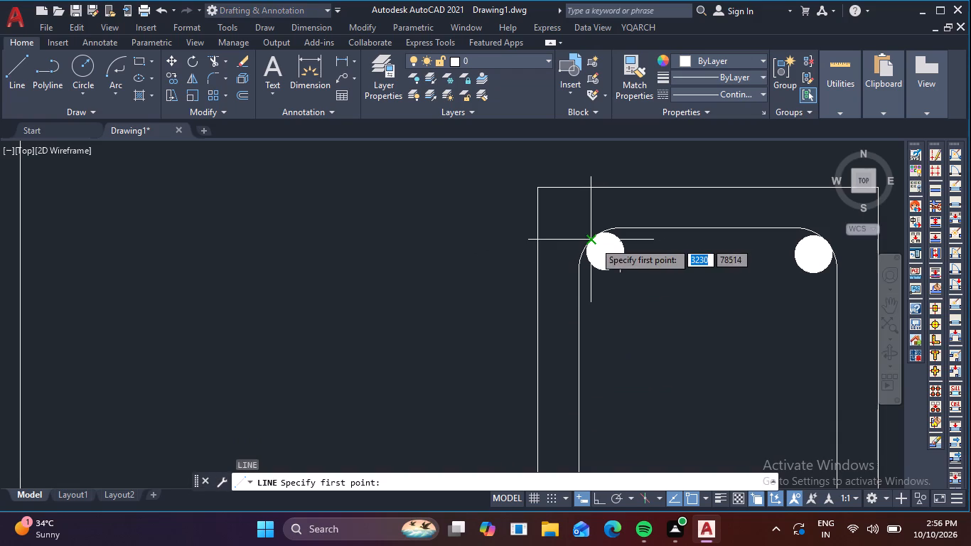
click(763, 80)
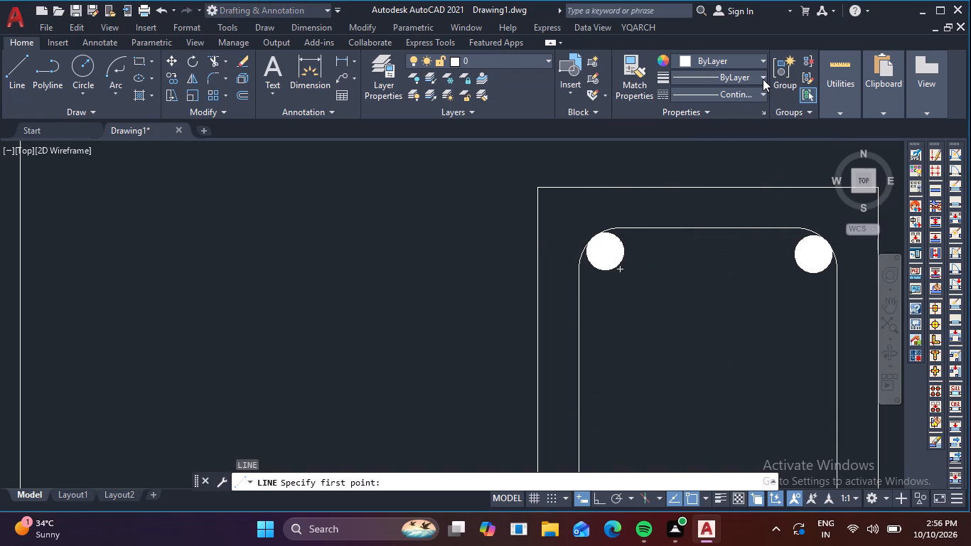
scroll(749, 134, down, 2)
click(719, 181)
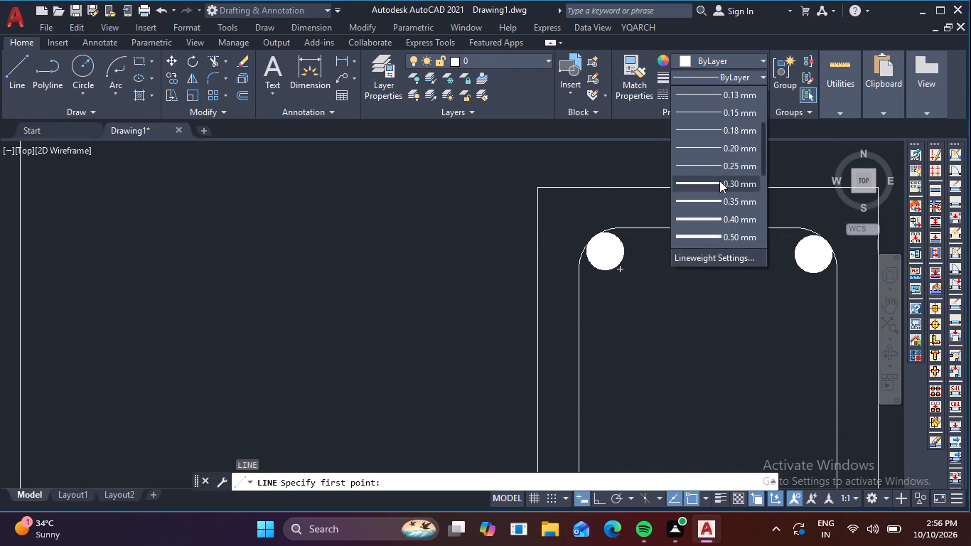
click(608, 230)
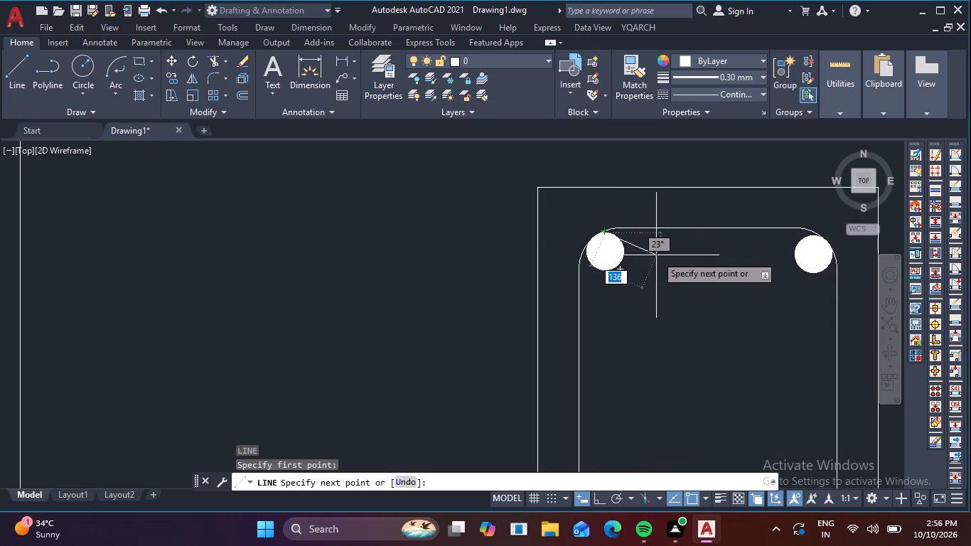
key(Escape)
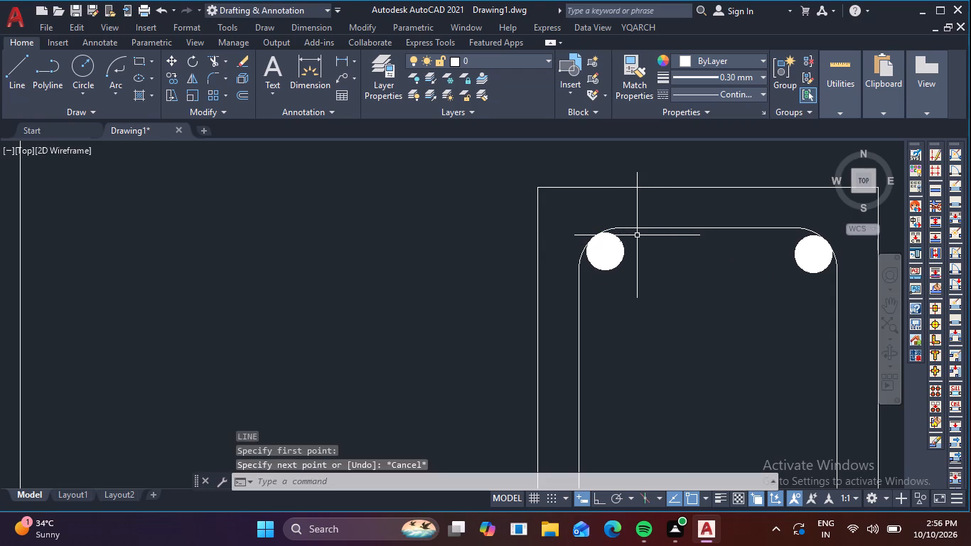
key(space)
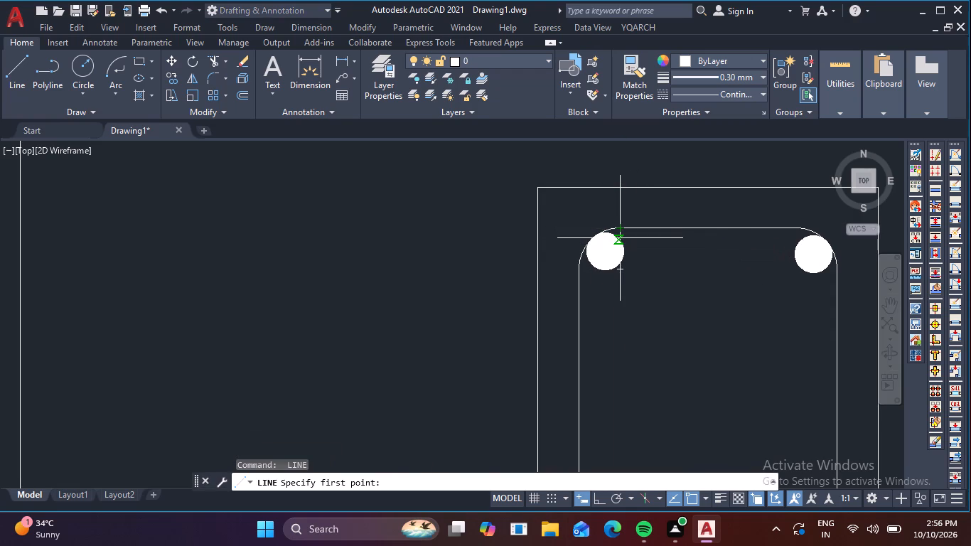
scroll(620, 238, up, 2)
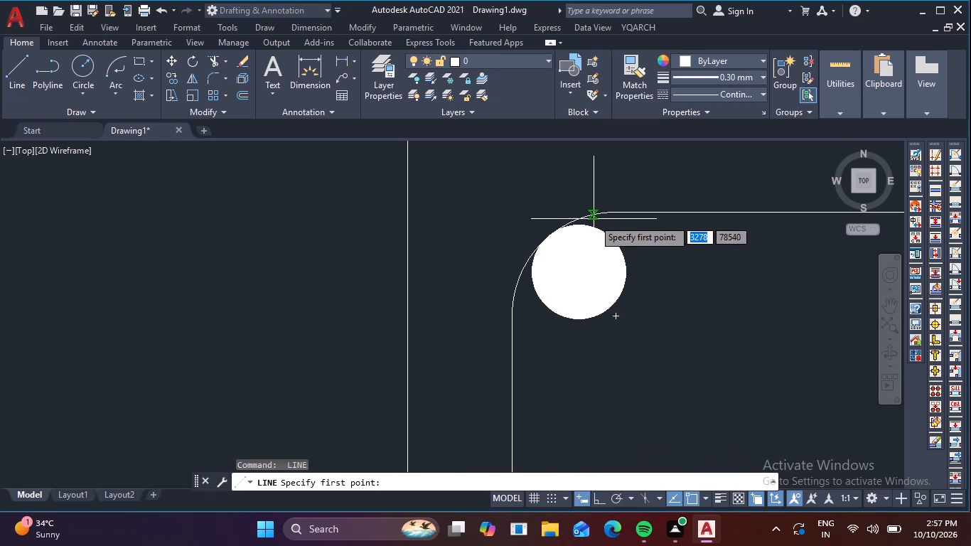
click(591, 218)
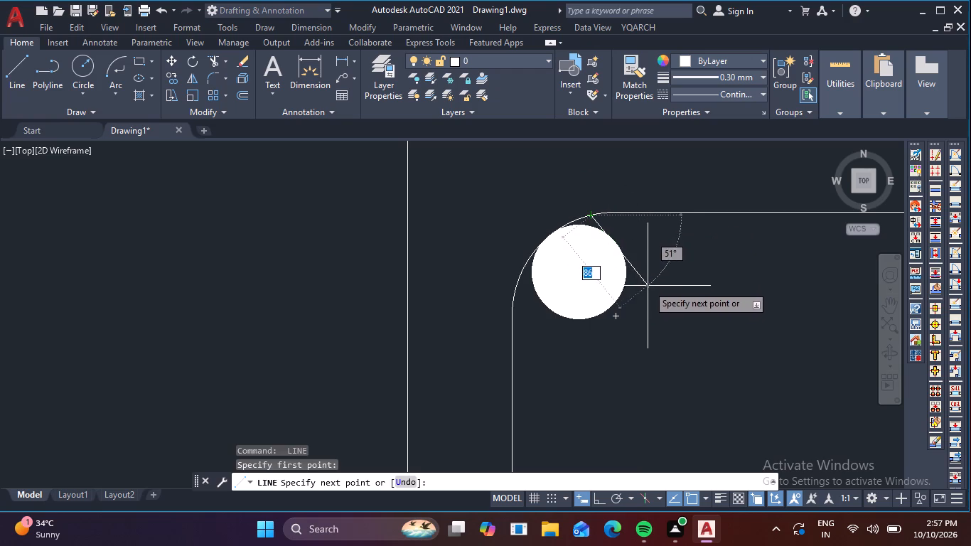
click(687, 316)
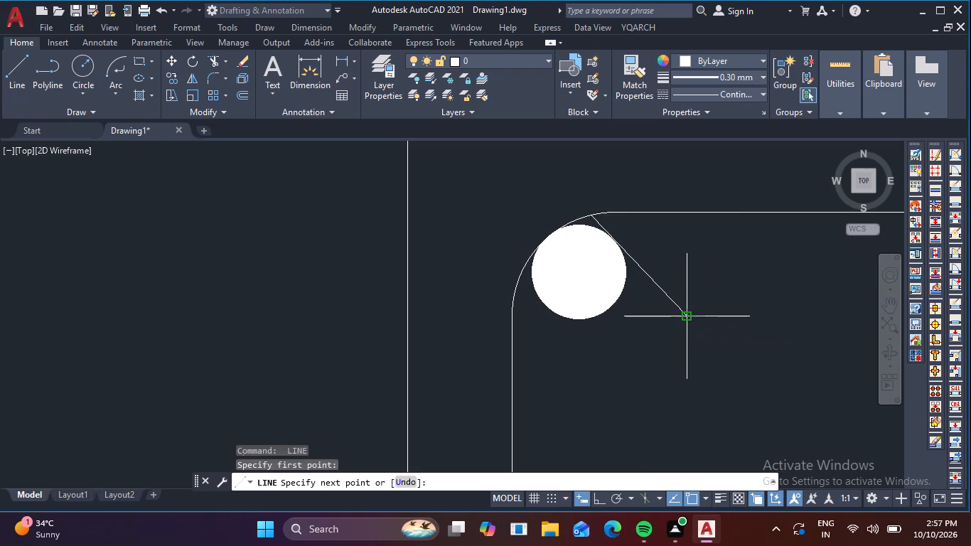
key(Escape)
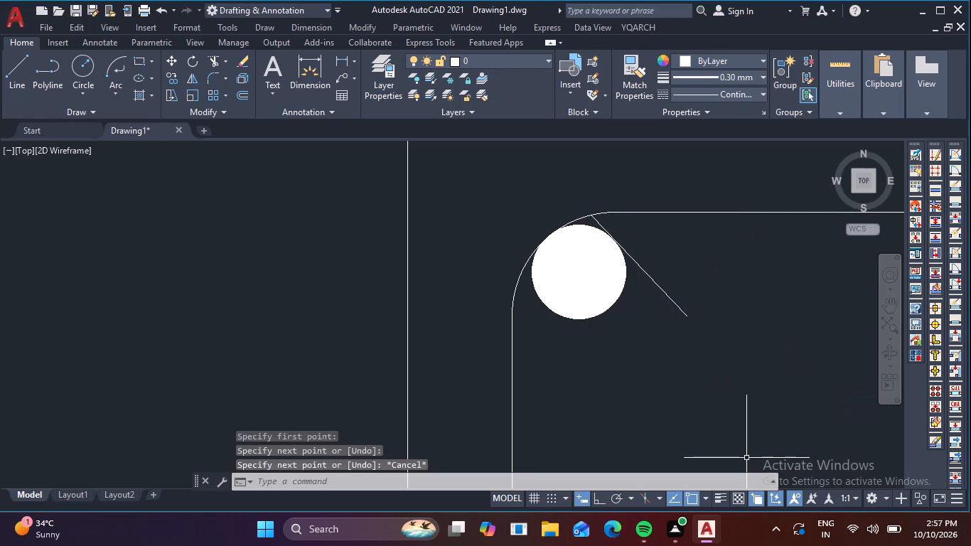
Turn on lineweight display in the drawing.
click(723, 501)
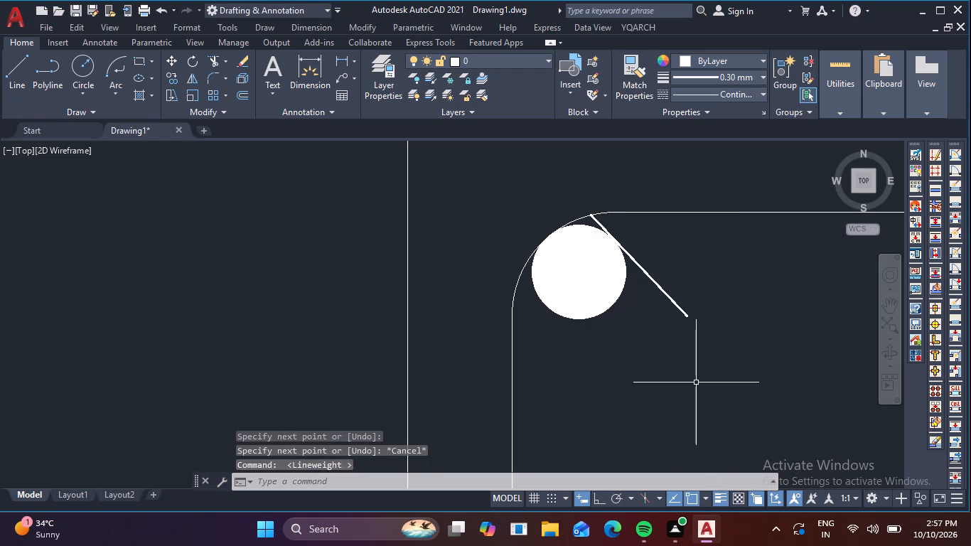
Draw the second diagonal hook line about 120 long below the upper-left bar, starting on the stirrup corner, and extend it by a short segment.
key(space)
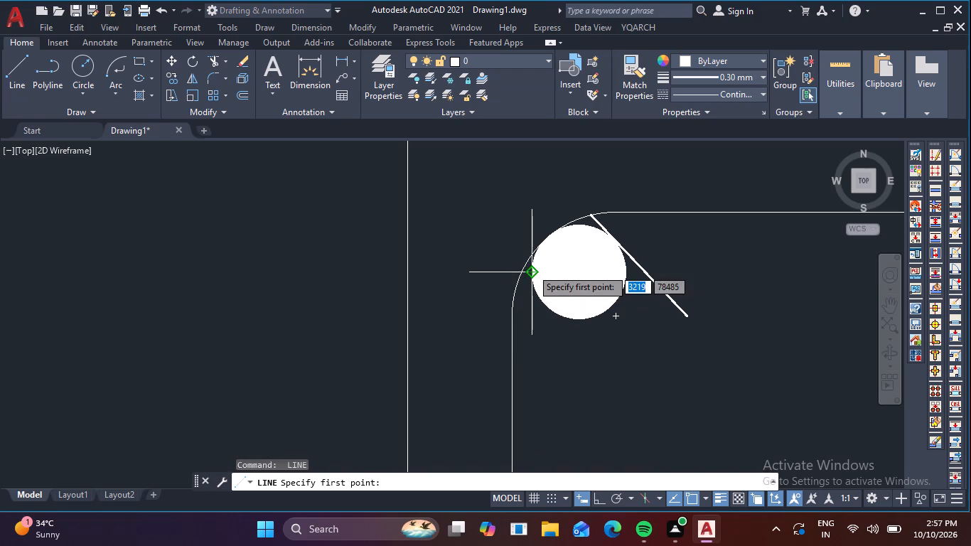
click(517, 272)
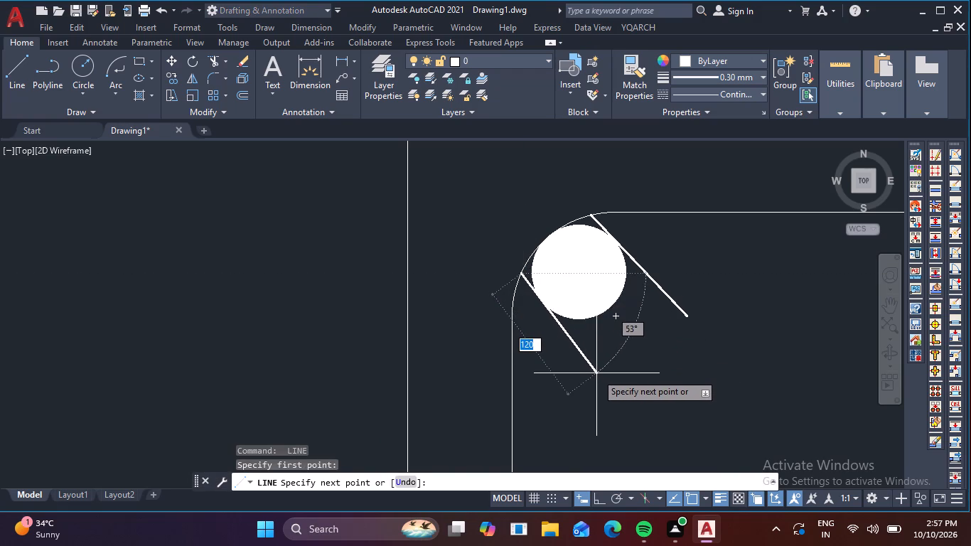
click(596, 373)
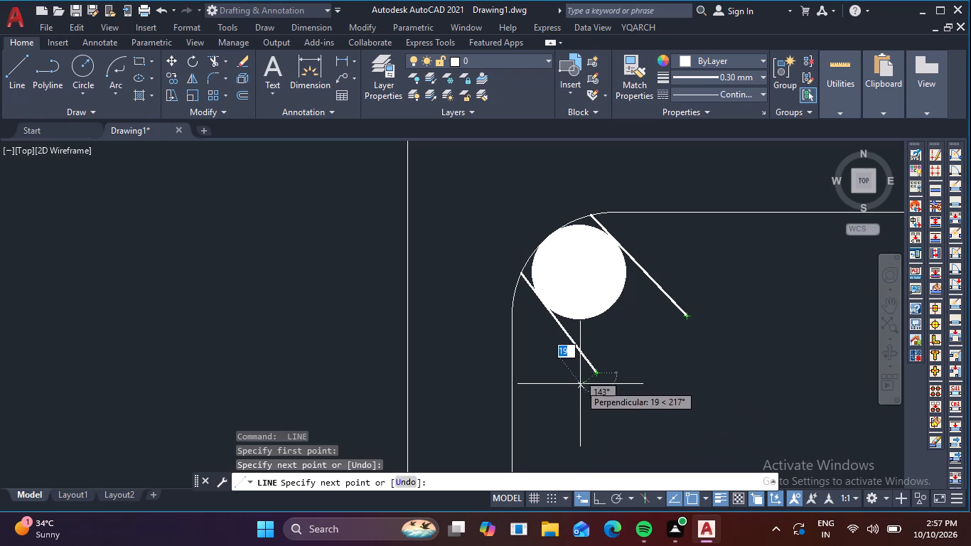
click(613, 383)
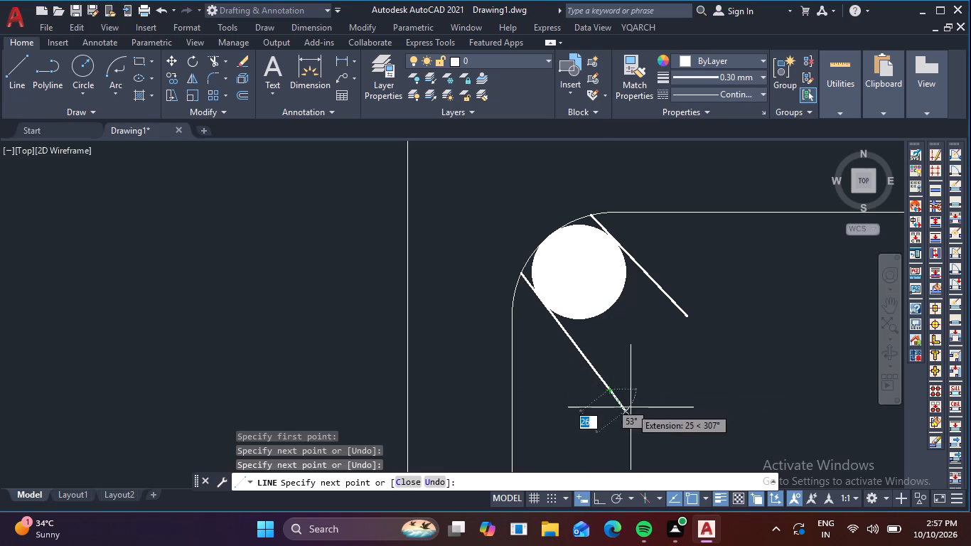
key(Escape)
Copy the "4 NO.-20 BOLTS 1000 mm LG" text from the base plate detail to just beside the upper part of the beam cross-section.
scroll(631, 407, down, 3)
scroll(692, 397, down, 2)
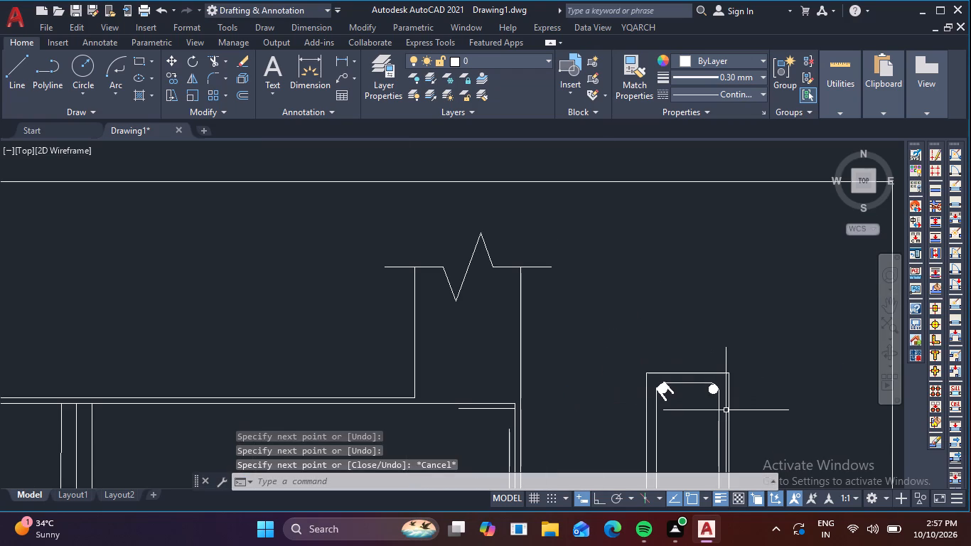
scroll(726, 411, down, 2)
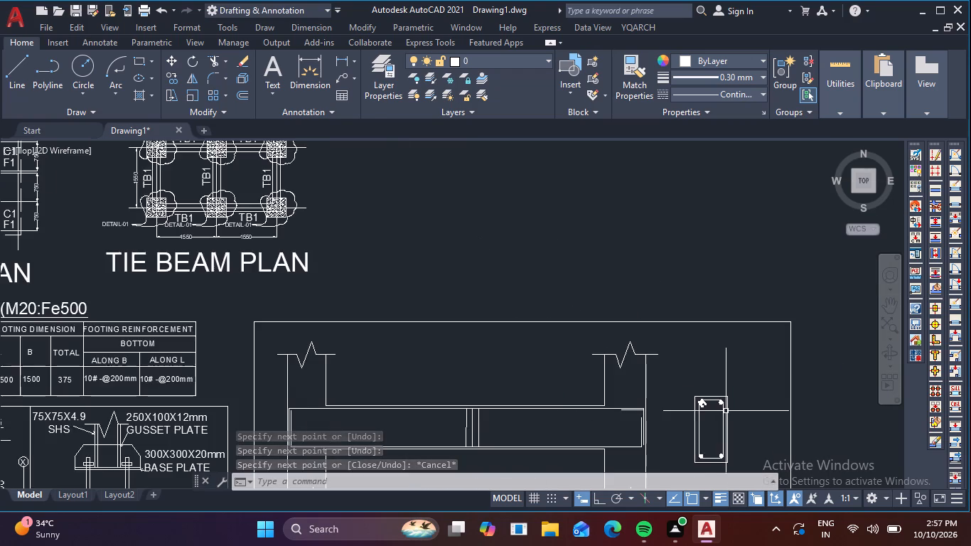
middle_drag(759, 420, 763, 319)
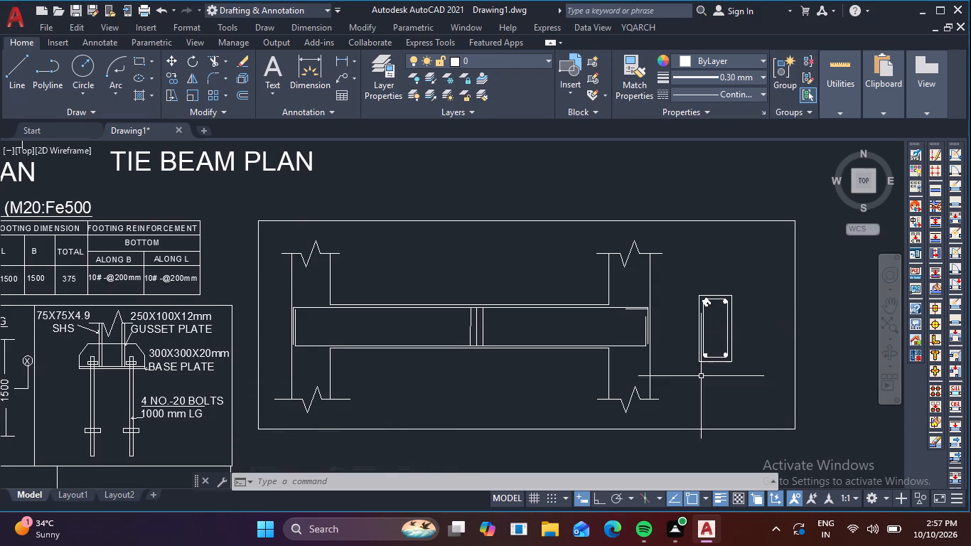
scroll(765, 408, down, 2)
middle_drag(774, 439, 677, 306)
middle_drag(539, 359, 569, 437)
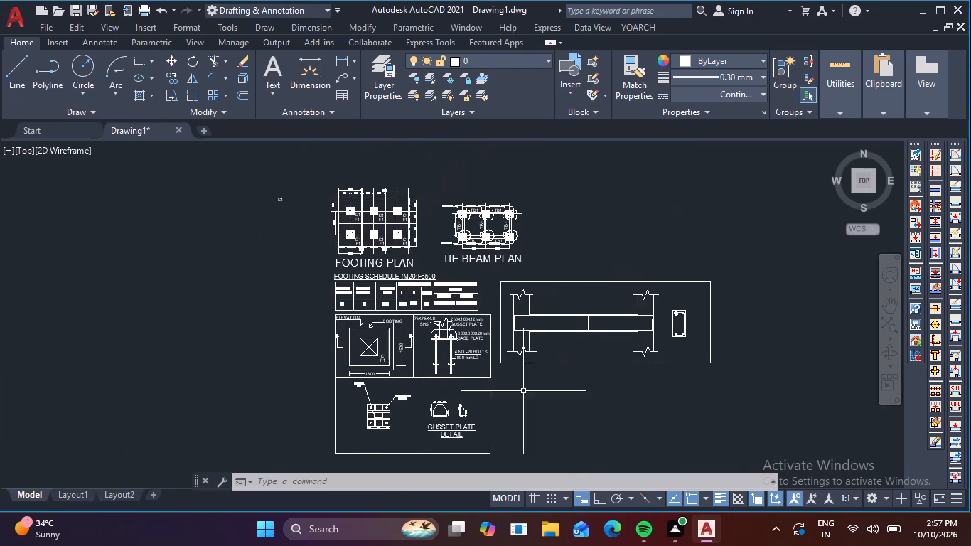
scroll(495, 380, up, 3)
click(417, 279)
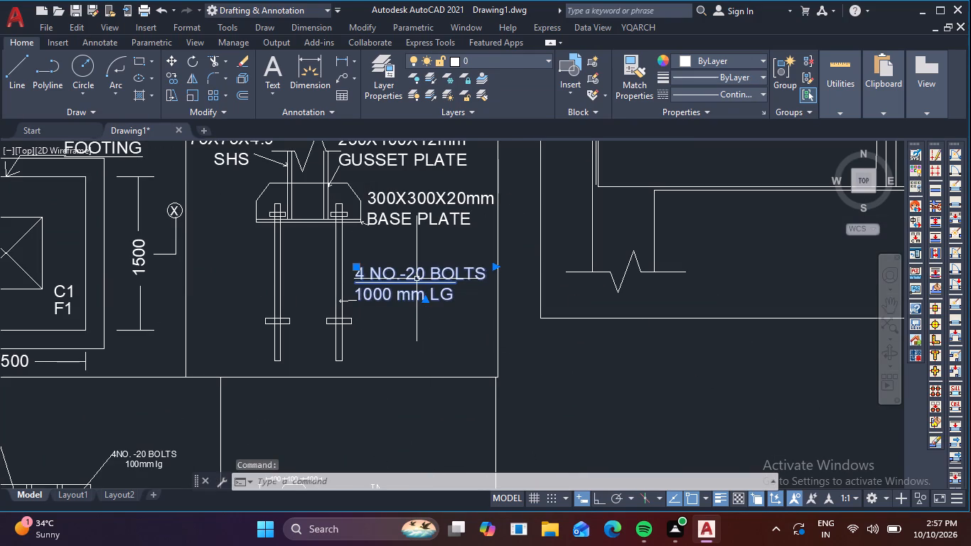
text(CO)
key(space)
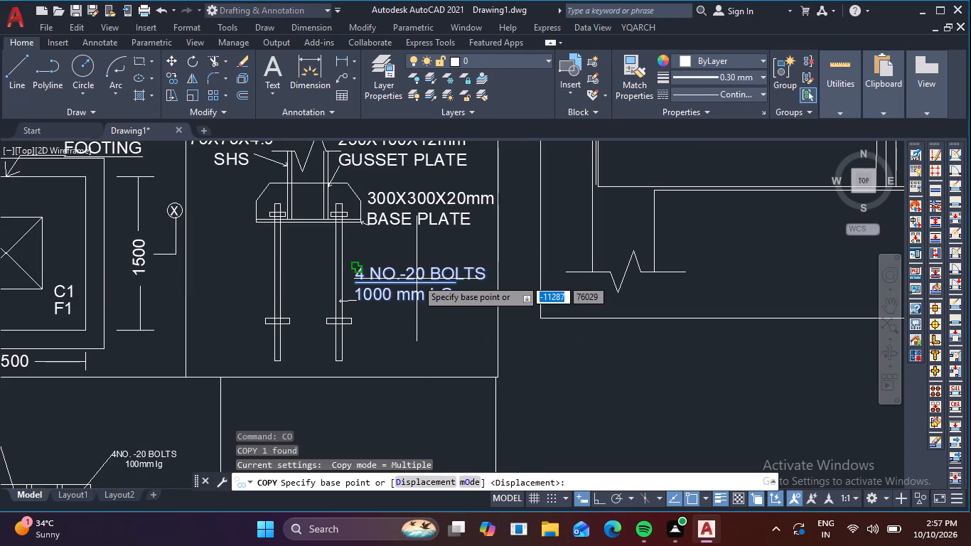
click(417, 279)
middle_drag(608, 269, 161, 507)
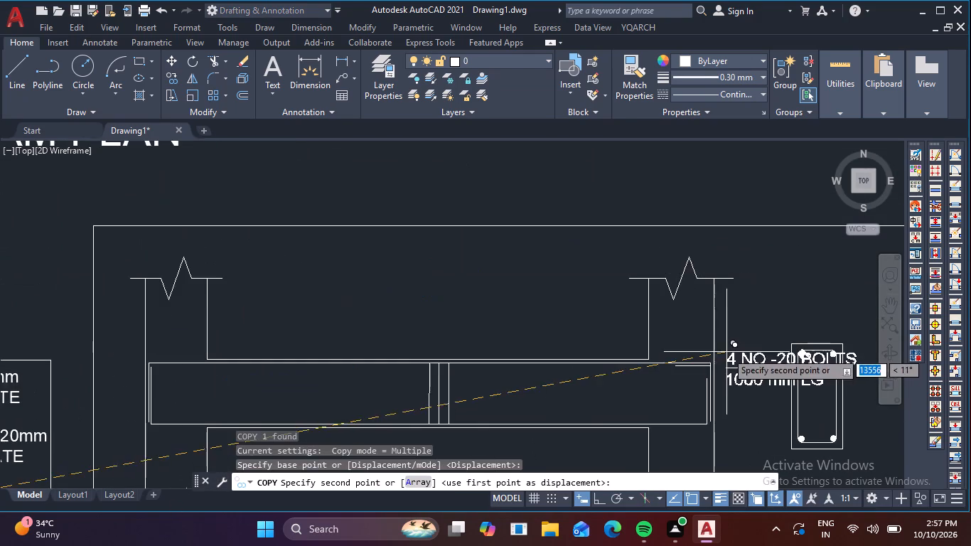
middle_drag(722, 352, 415, 298)
scroll(557, 300, up, 1)
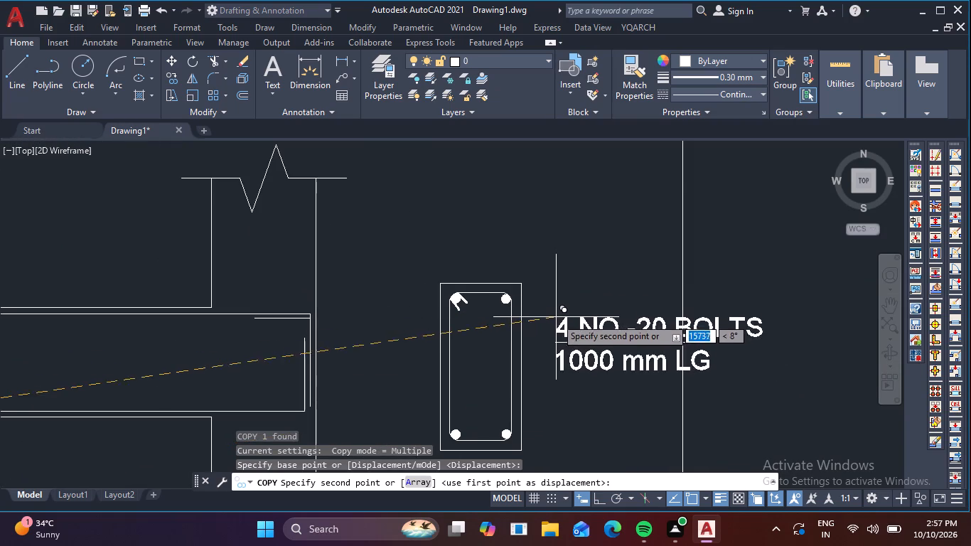
click(535, 315)
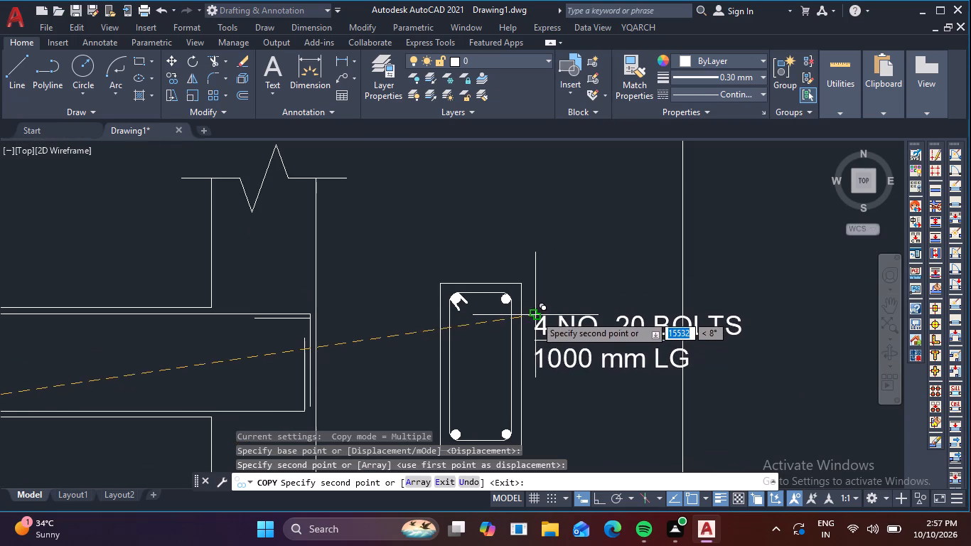
key(Escape)
Replace the whole content of the copied bolt text beside the beam cross-section with "2-16#".
double_click(585, 329)
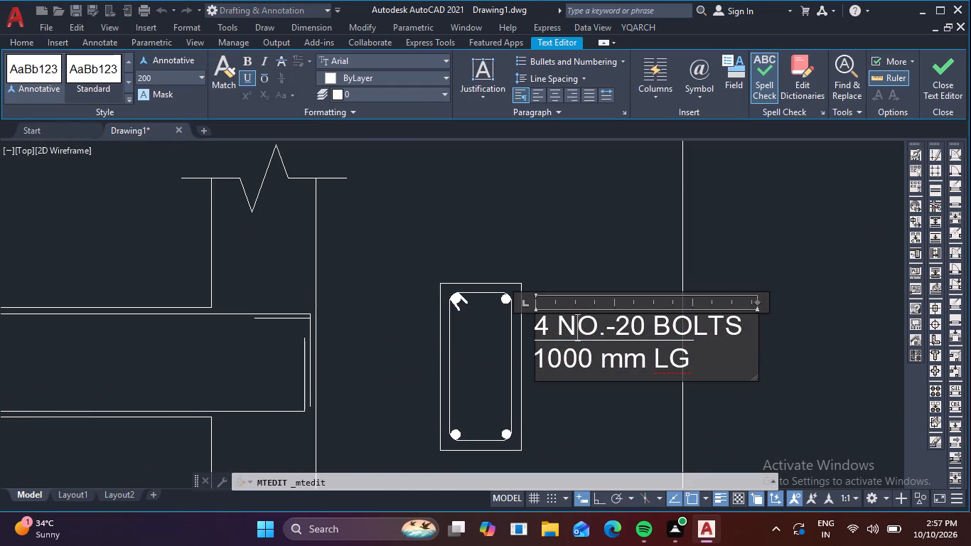
click(730, 367)
key(BackSpace)
key(BackSpace)
key(BackSpace)
key(BackSpace)
key(BackSpace)
key(BackSpace)
key(BackSpace)
key(BackSpace)
key(BackSpace)
key(BackSpace)
key(BackSpace)
key(BackSpace)
key(BackSpace)
key(BackSpace)
key(BackSpace)
key(BackSpace)
key(BackSpace)
key(BackSpace)
key(BackSpace)
key(BackSpace)
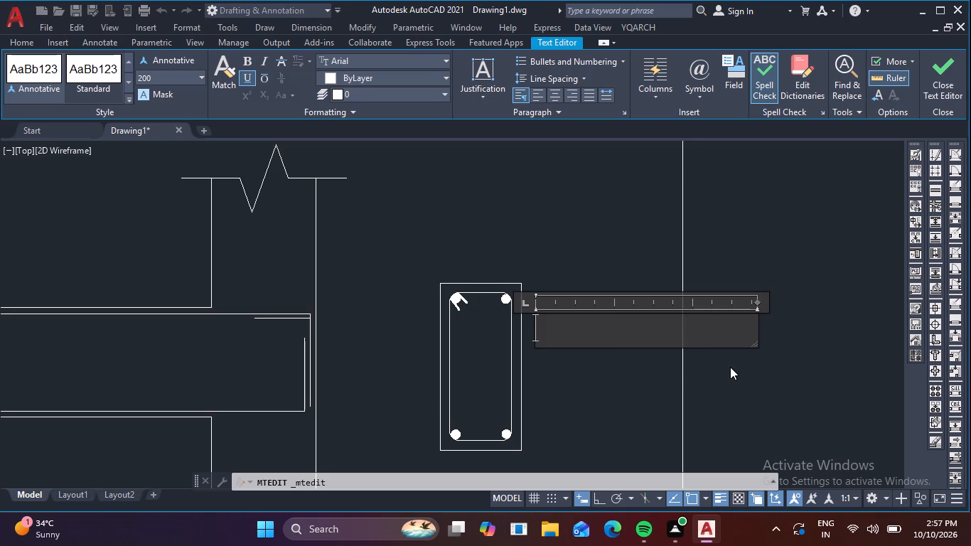
key(2)
key(minus)
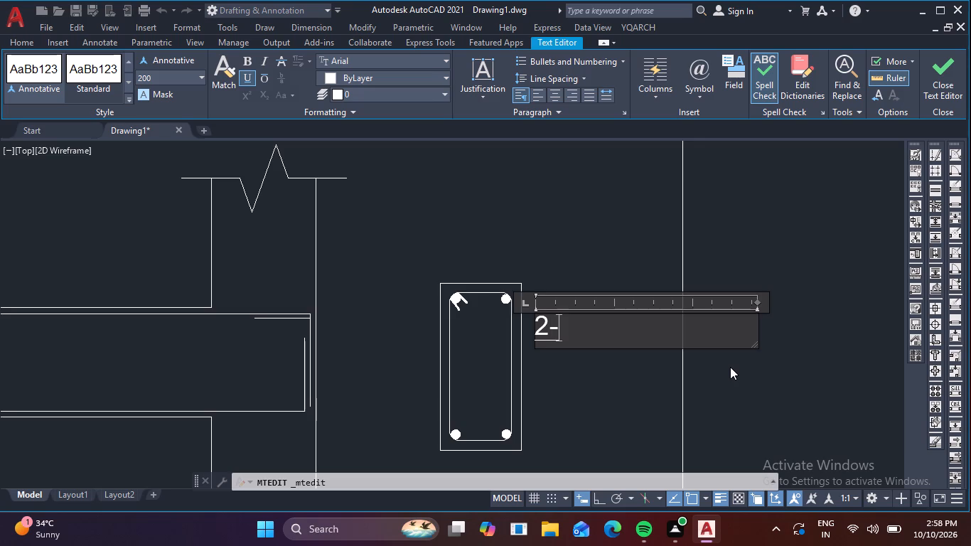
key(6)
key(BackSpace)
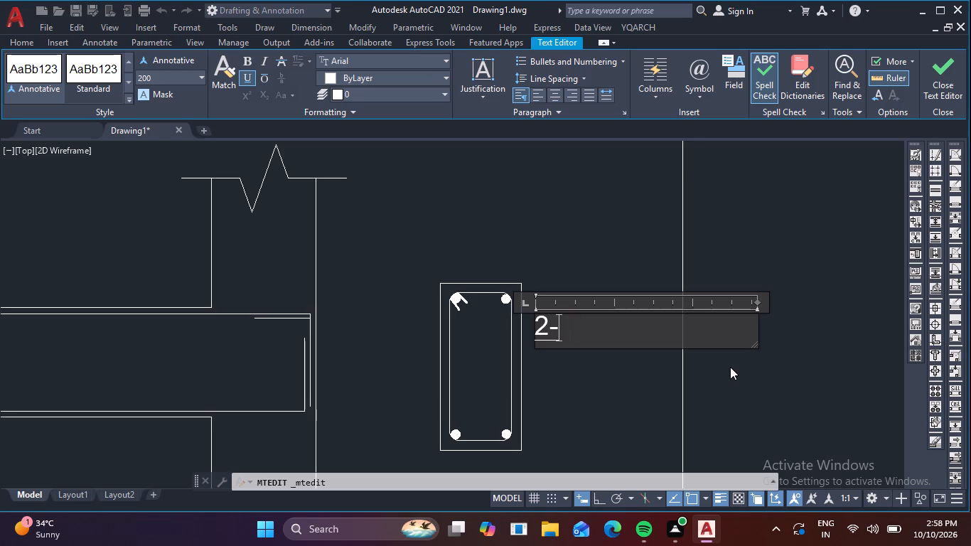
key(1)
key(6)
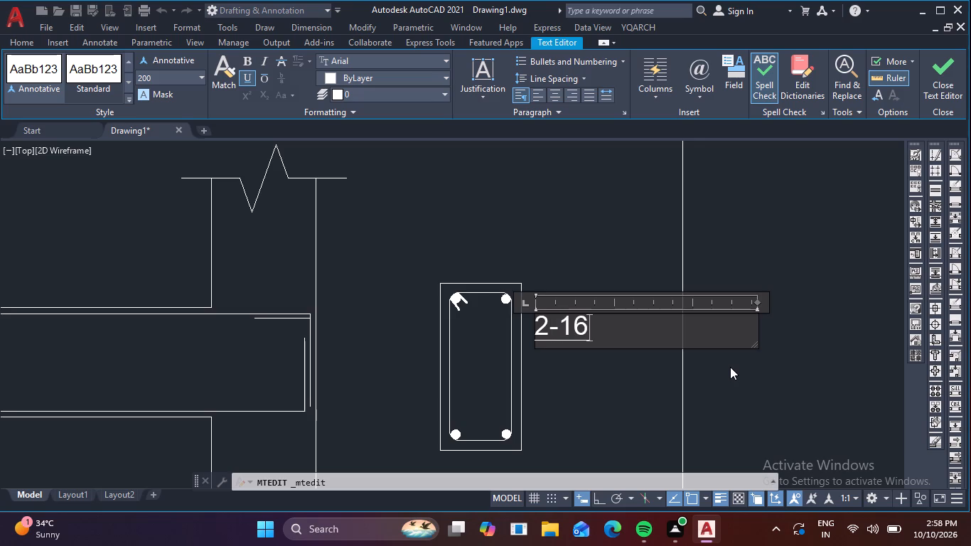
key(ctrl+3)
key(shift+numbersign)
key(Return)
key(Return)
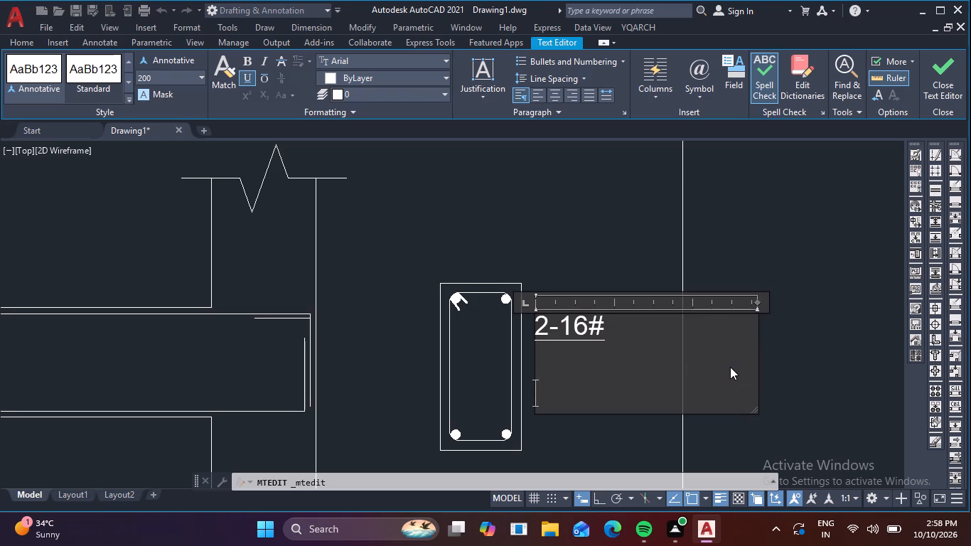
key(8)
key(shift+numbersign)
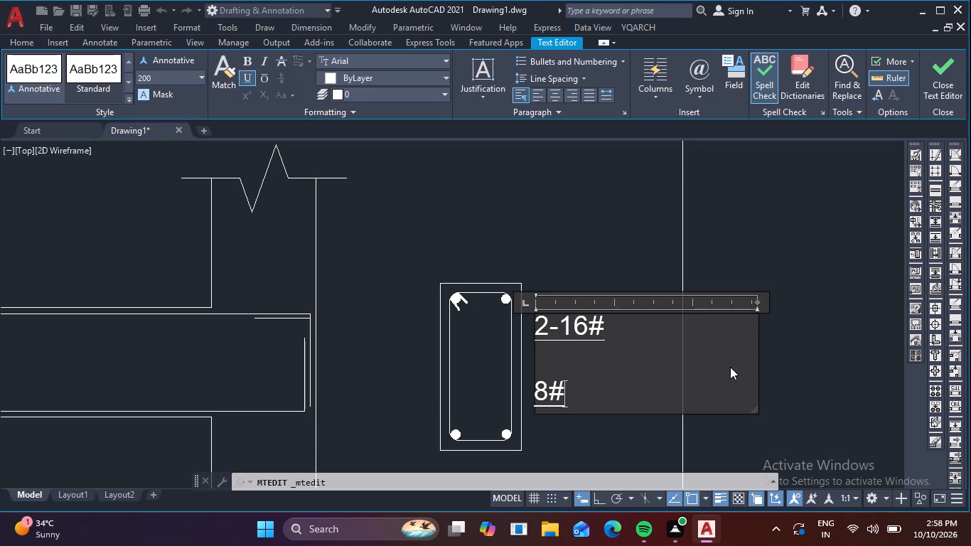
key(minus)
key(shift+at)
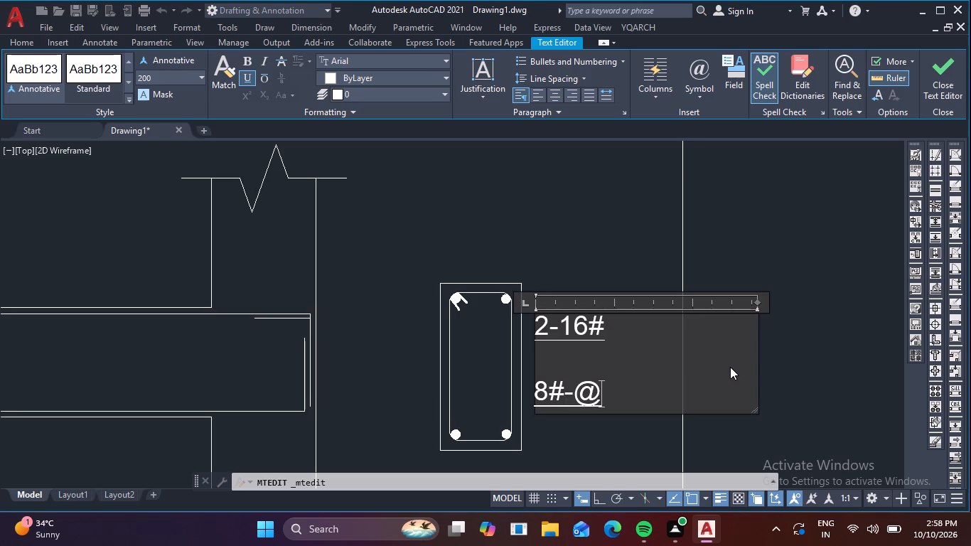
key(1)
text(50)
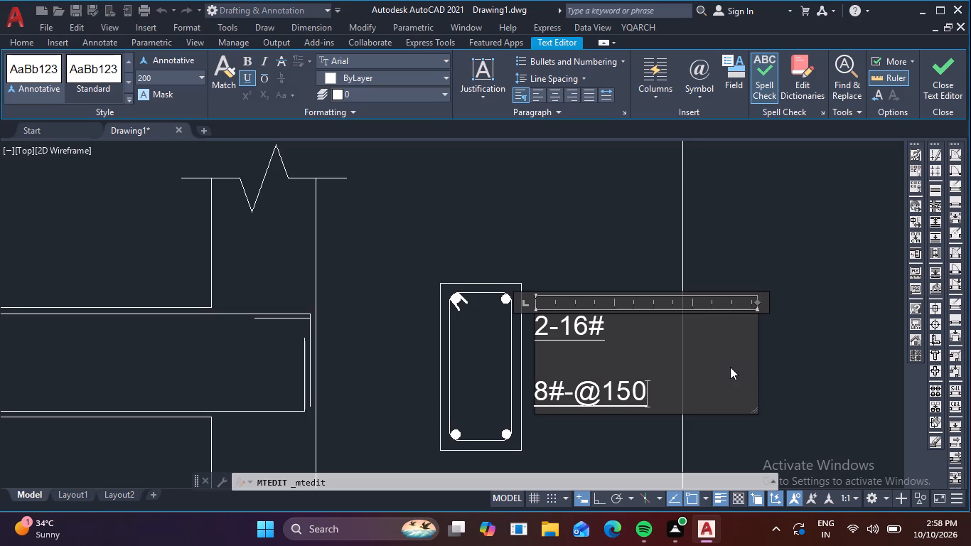
key(Tab)
text(MM)
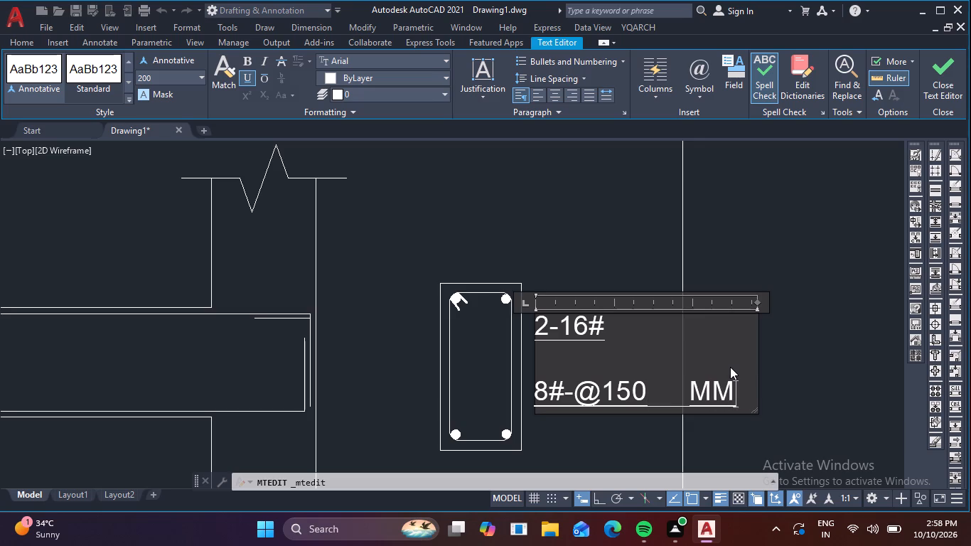
key(BackSpace)
key(BackSpace)
key(BackSpace)
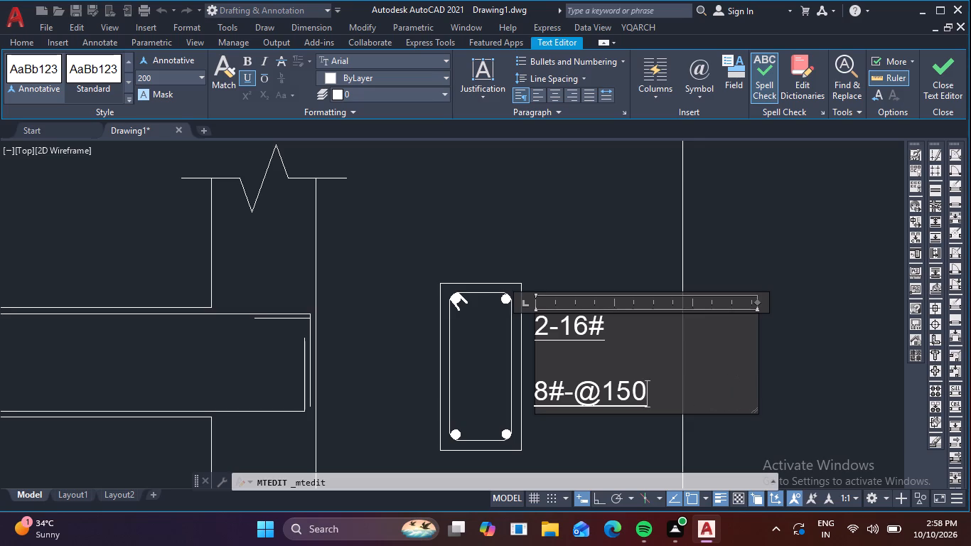
Remove the underline from all lines of the reinforcement label.
drag(655, 409, 495, 323)
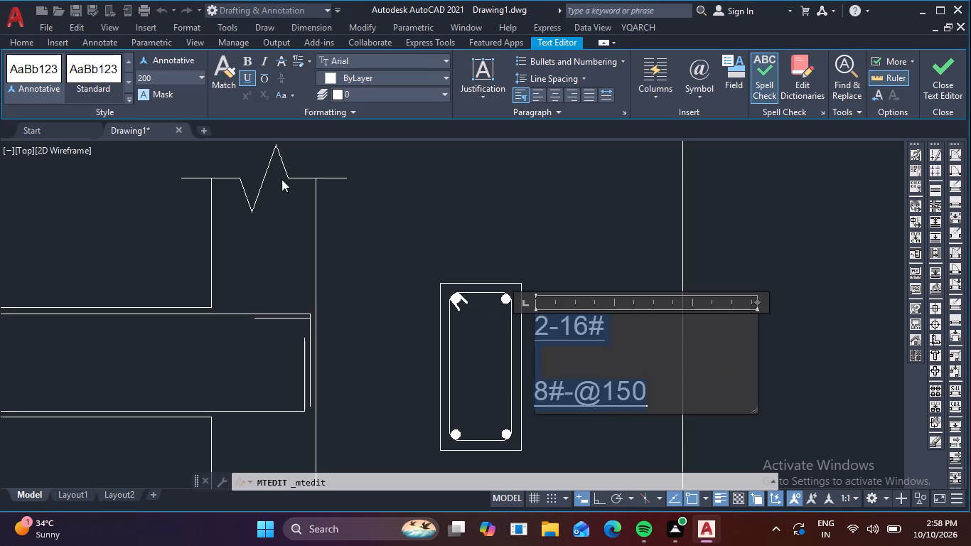
click(241, 75)
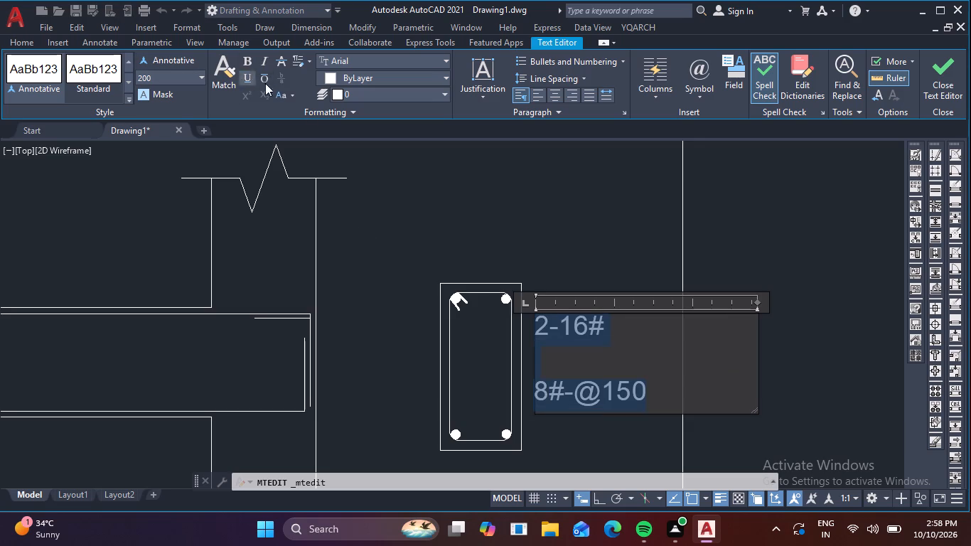
click(661, 392)
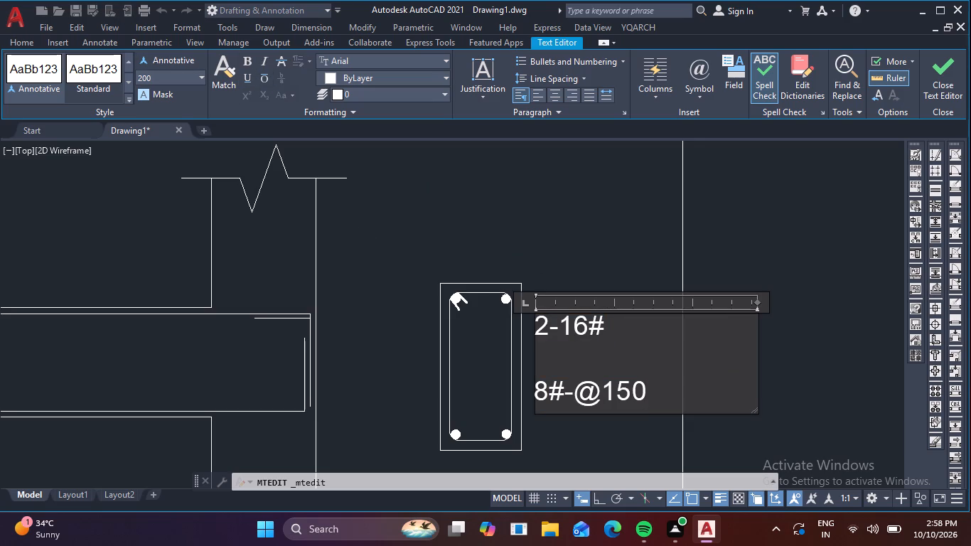
key(space)
key(space)
key(BackSpace)
key(BackSpace)
key(space)
key(BackSpace)
key(m)
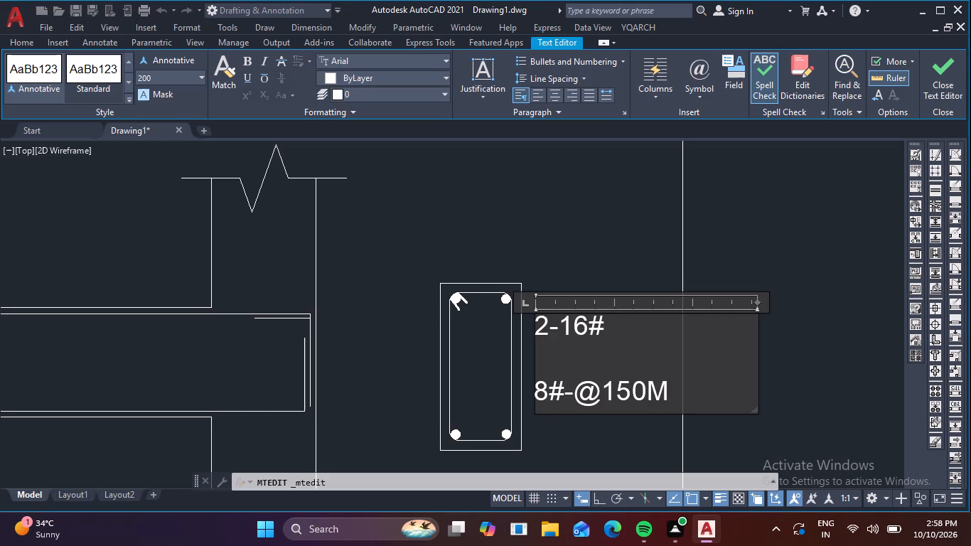
key(BackSpace)
text(mm)
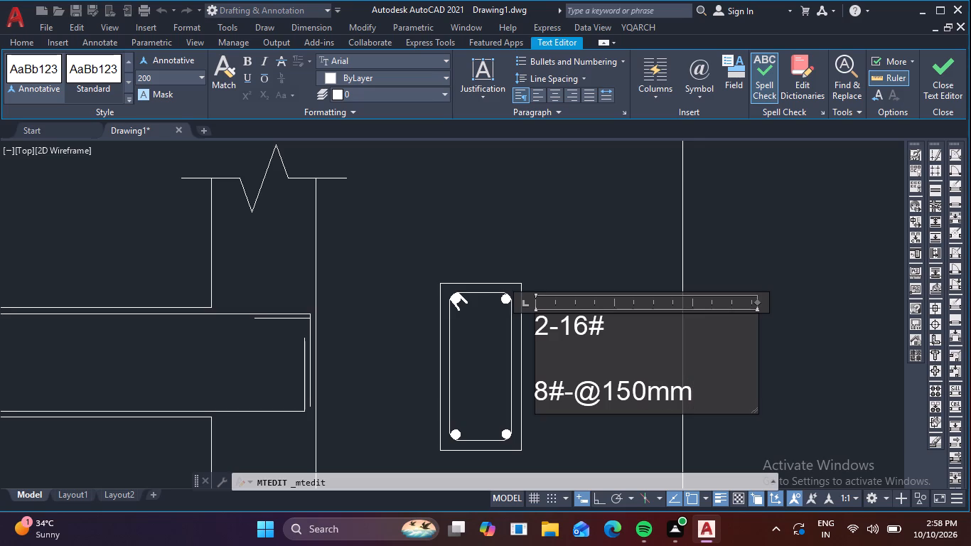
key(Return)
key(2)
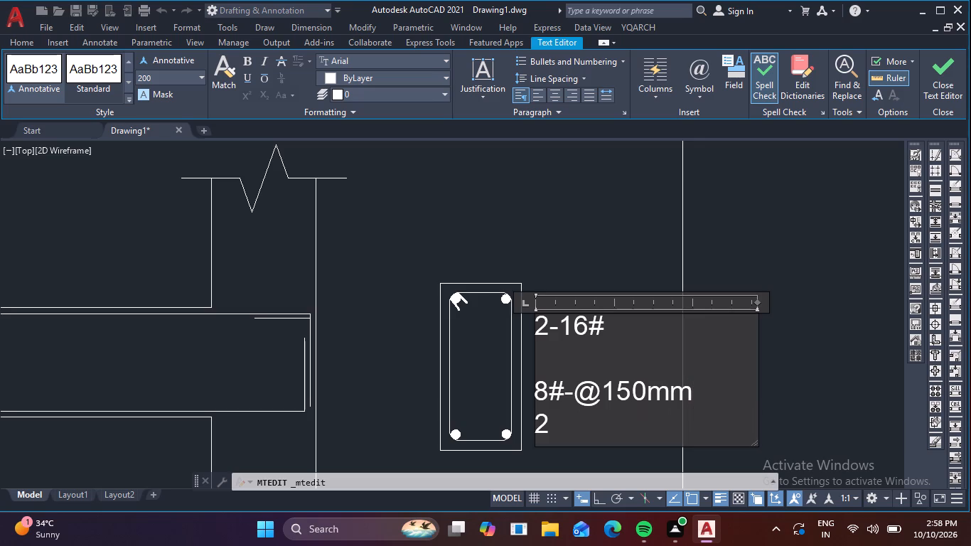
key(l)
key(Return)
key(l)
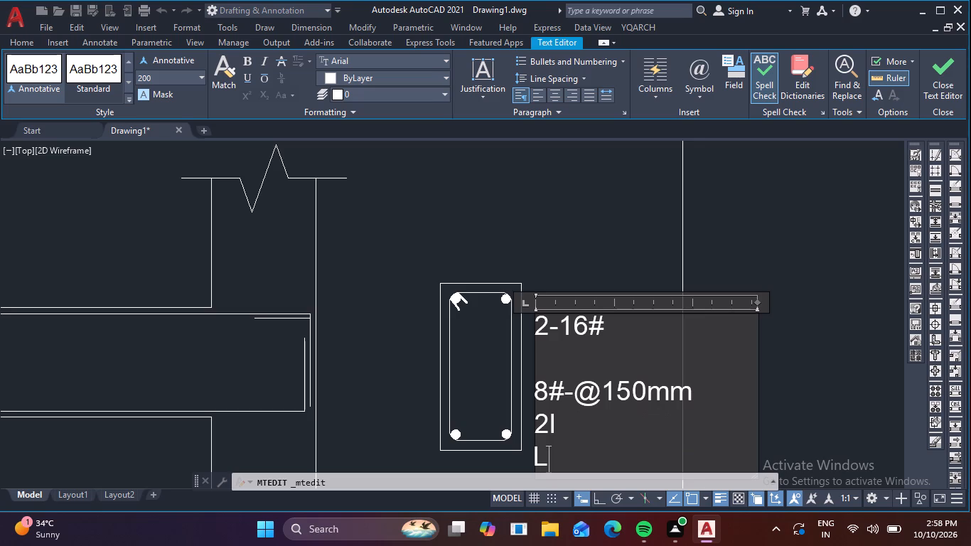
key(BackSpace)
key(BackSpace)
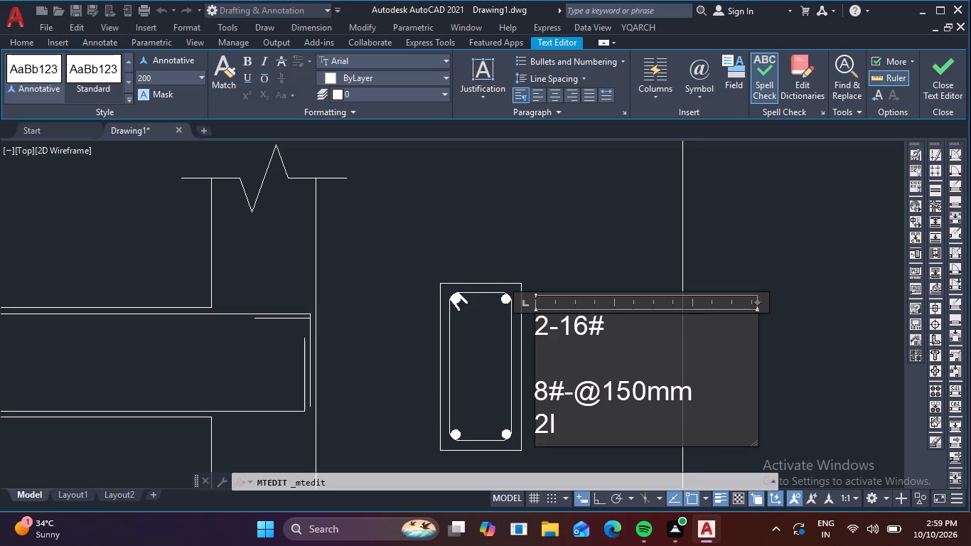
key(BackSpace)
key(l)
key(space)
text(STA)
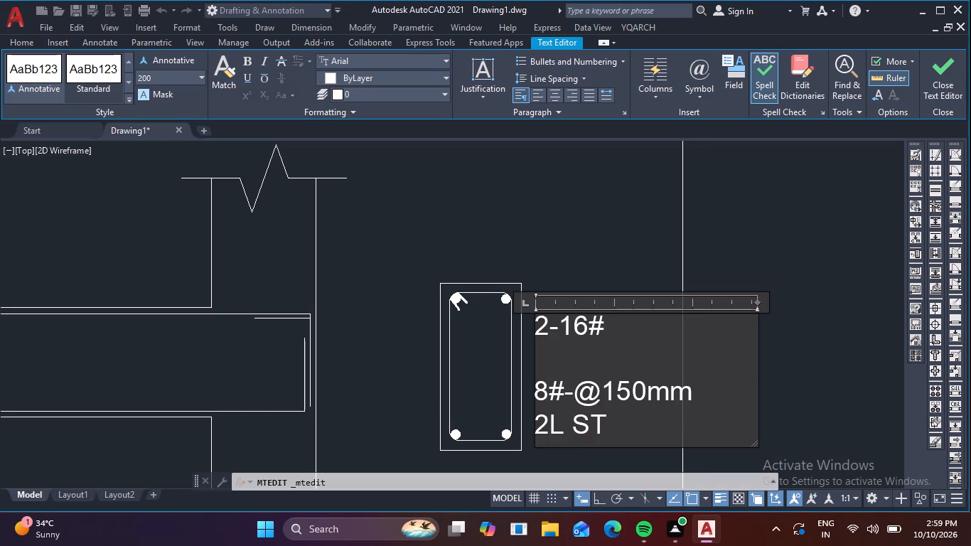
key(i)
text(RR)
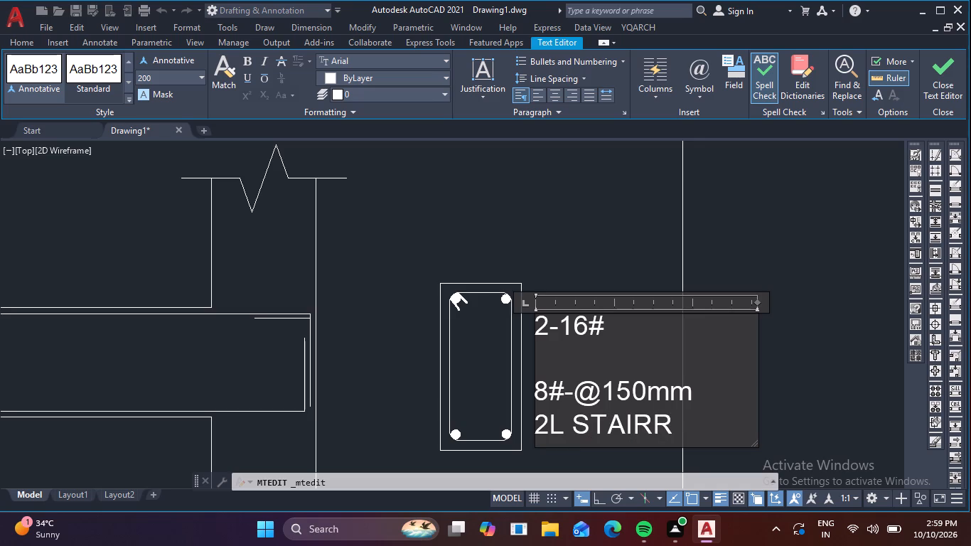
text(UM)
key(Return)
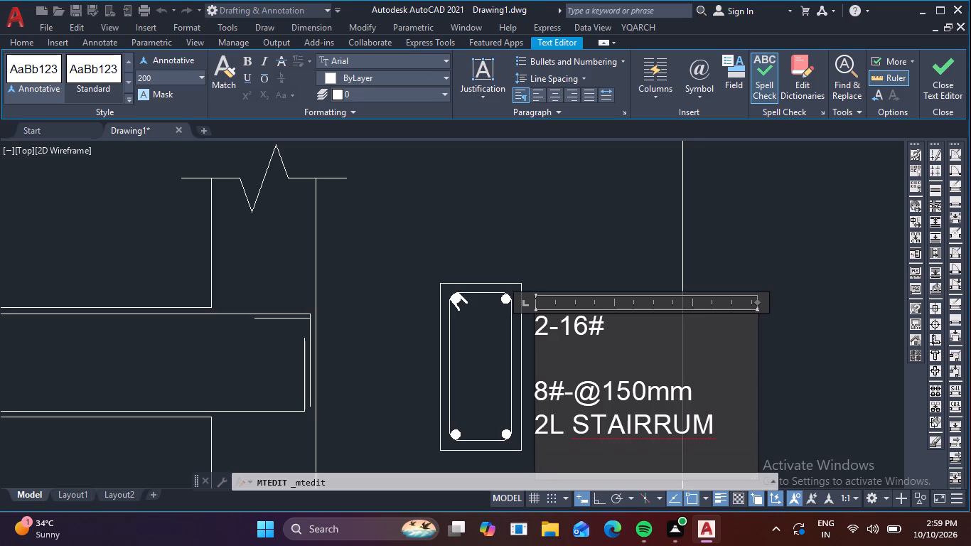
key(Return)
Add the bottom bar line "2-16#" as the last line of the cross-section's reinforcement label and finish editing it.
key(2)
key(l)
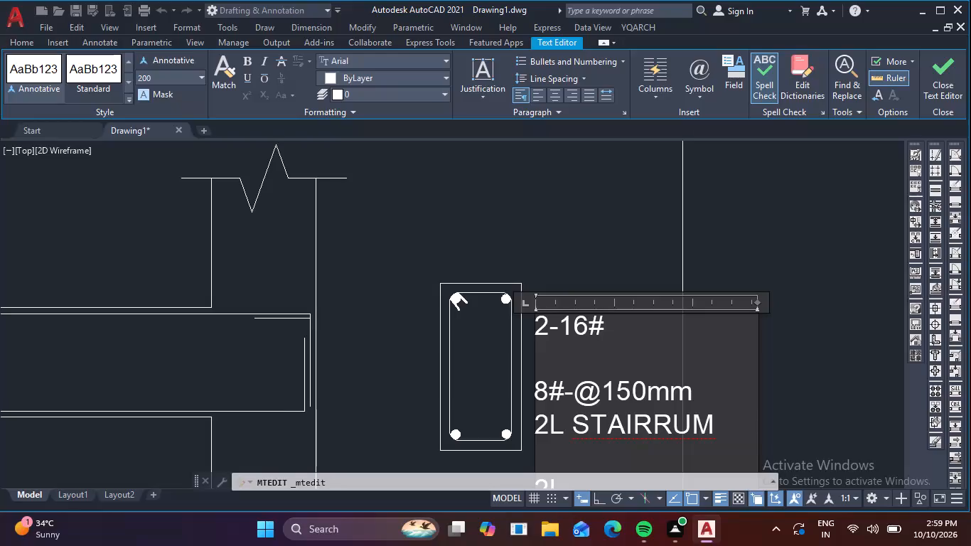
key(BackSpace)
key(minus)
key(1)
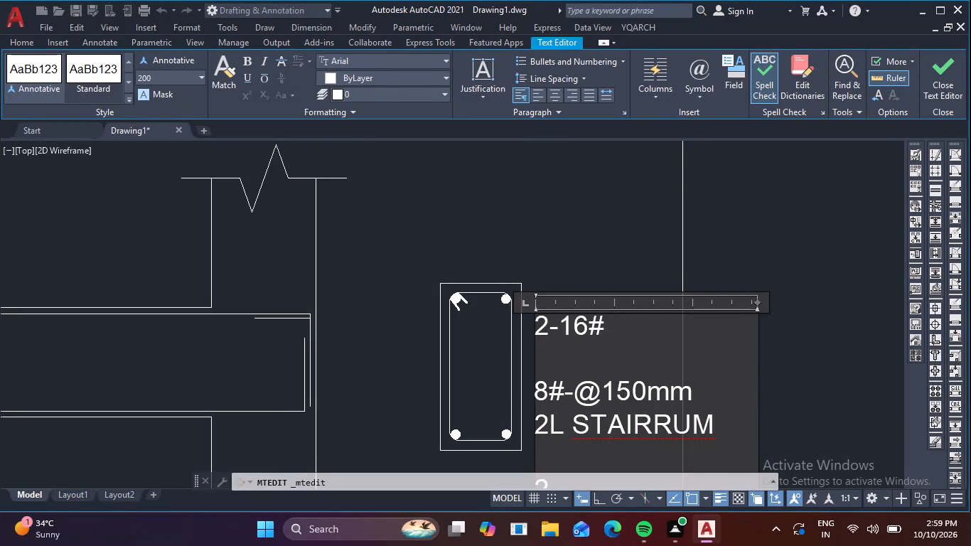
key(6)
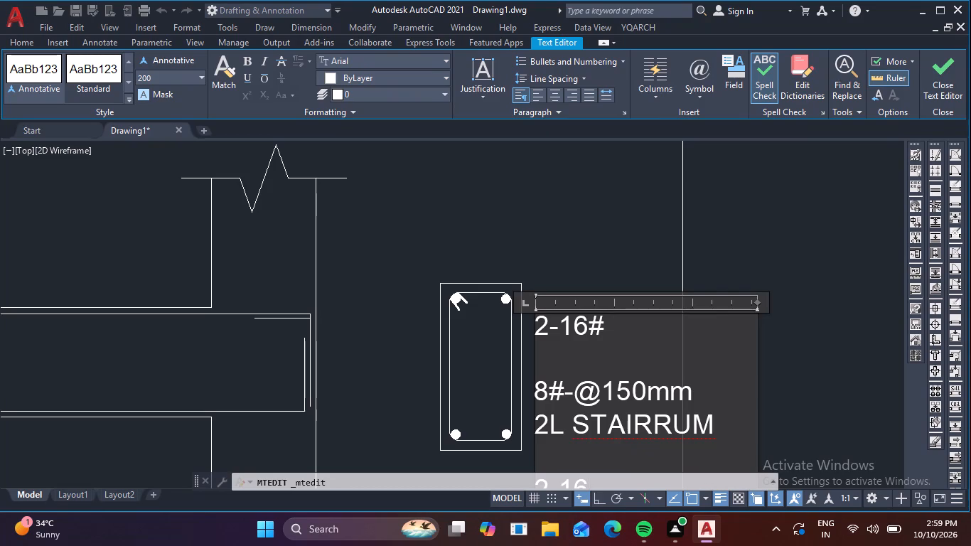
key(shift+numbersign)
click(612, 282)
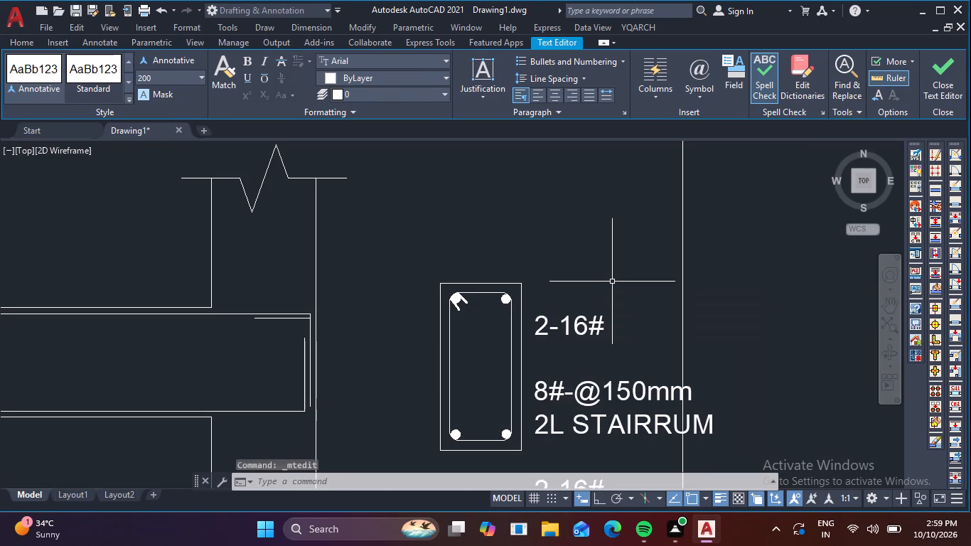
Stretch the right edge of the beam detail's frame outward so the frame encloses the whole reinforcement label.
scroll(616, 321, down, 1)
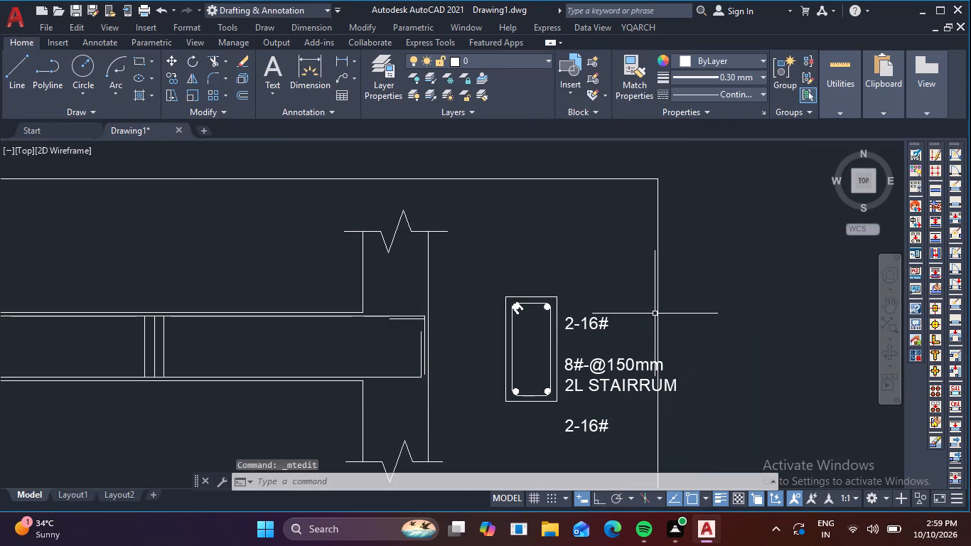
click(658, 309)
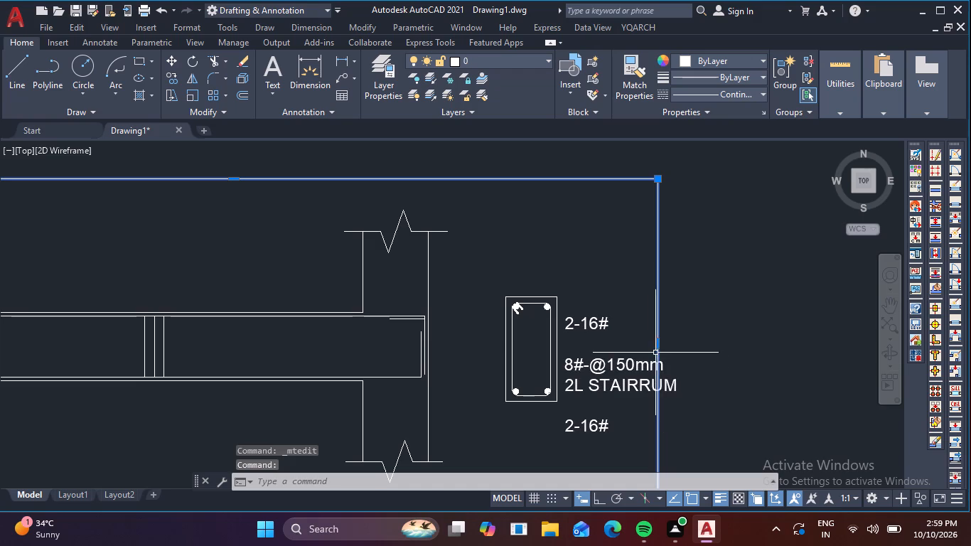
click(661, 344)
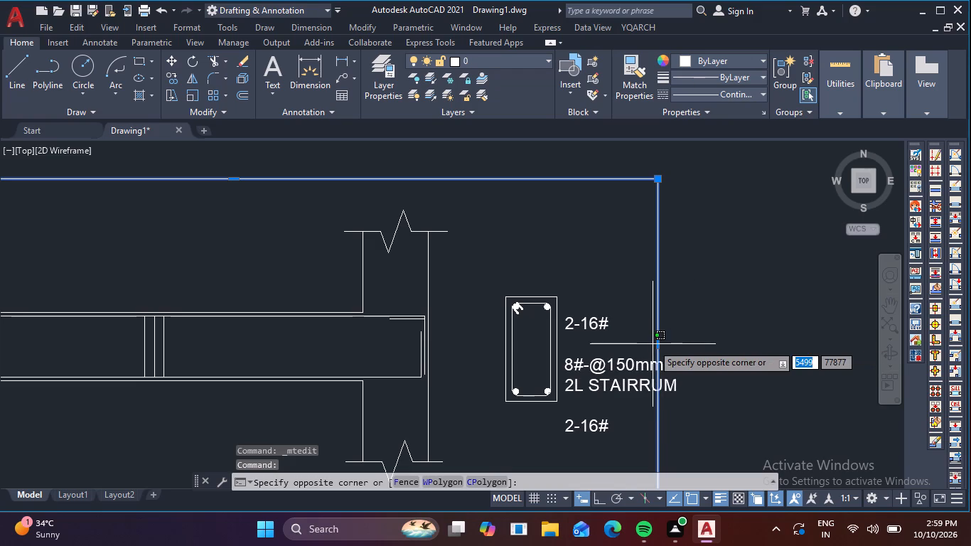
click(658, 345)
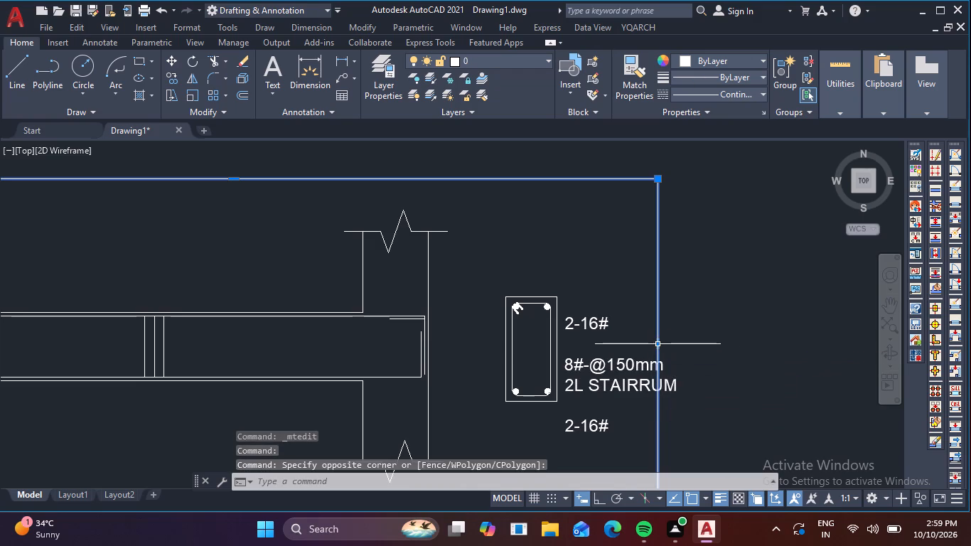
drag(658, 346, 684, 345)
click(684, 345)
scroll(672, 363, down, 2)
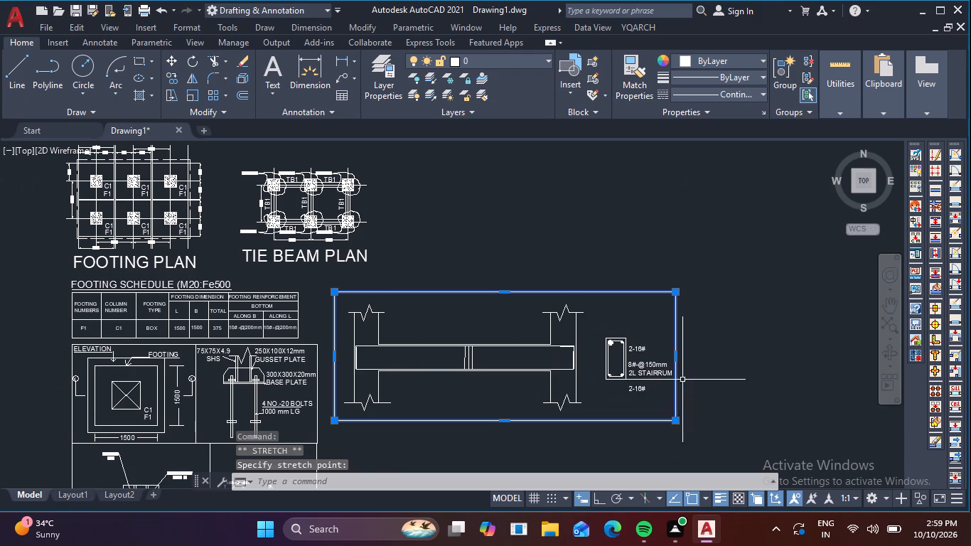
middle_drag(693, 384, 692, 360)
key(Escape)
Copy the "GUSSET PLATE DETAIL" title to just below the beam cross-section's reinforcement label.
scroll(651, 365, up, 2)
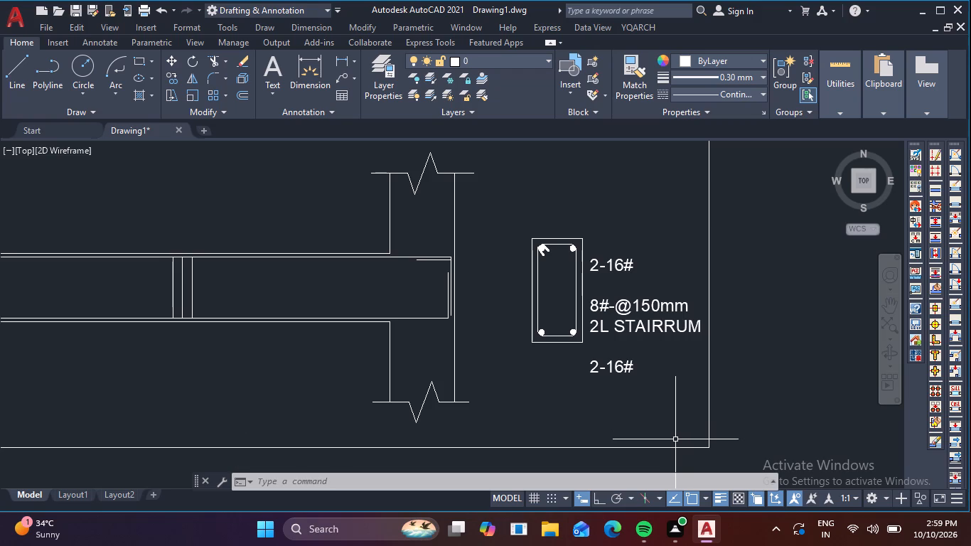
scroll(611, 439, down, 1)
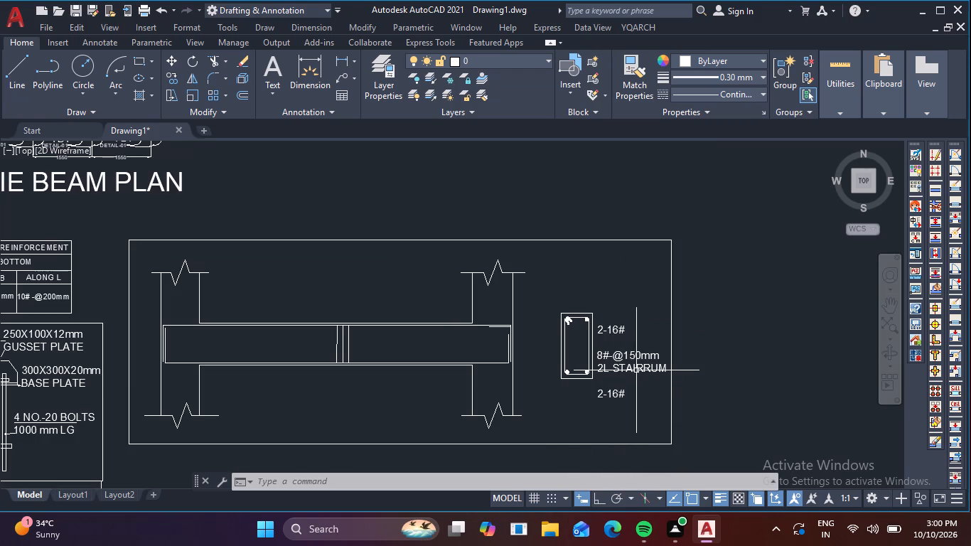
scroll(609, 414, down, 1)
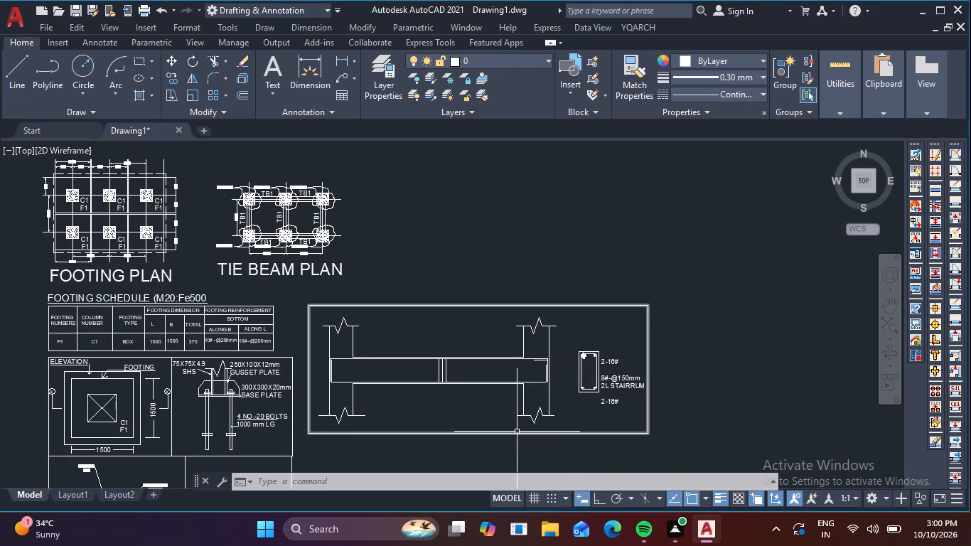
middle_drag(516, 431, 576, 326)
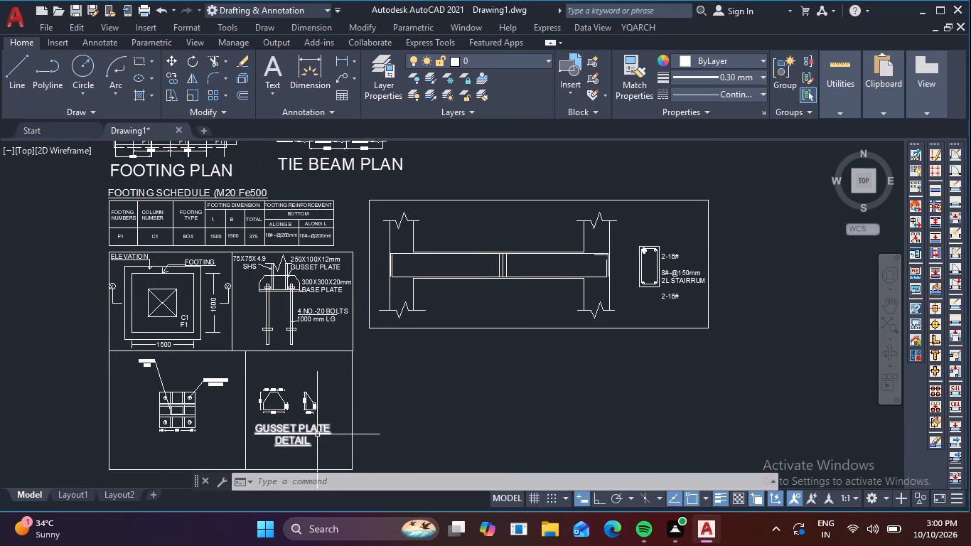
click(306, 432)
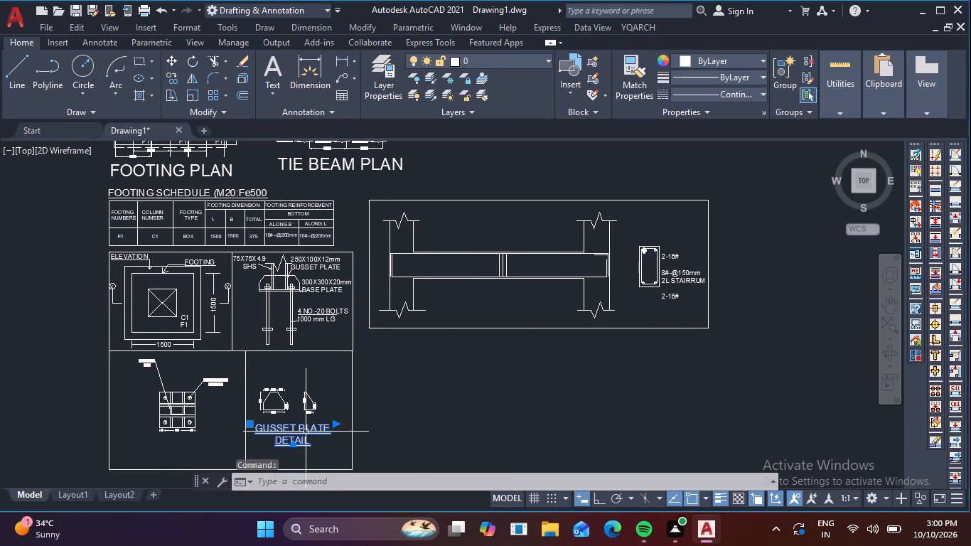
text(CO)
key(space)
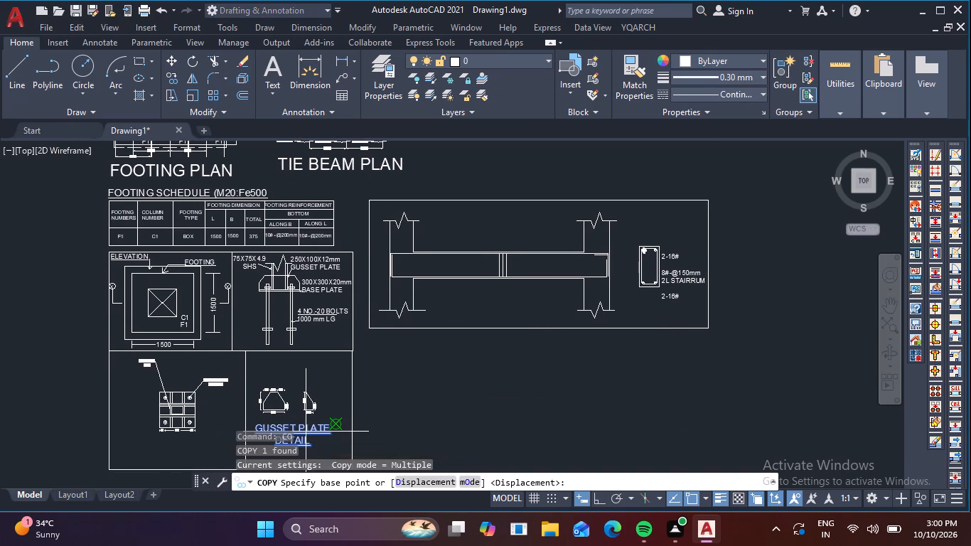
click(306, 432)
scroll(720, 314, up, 2)
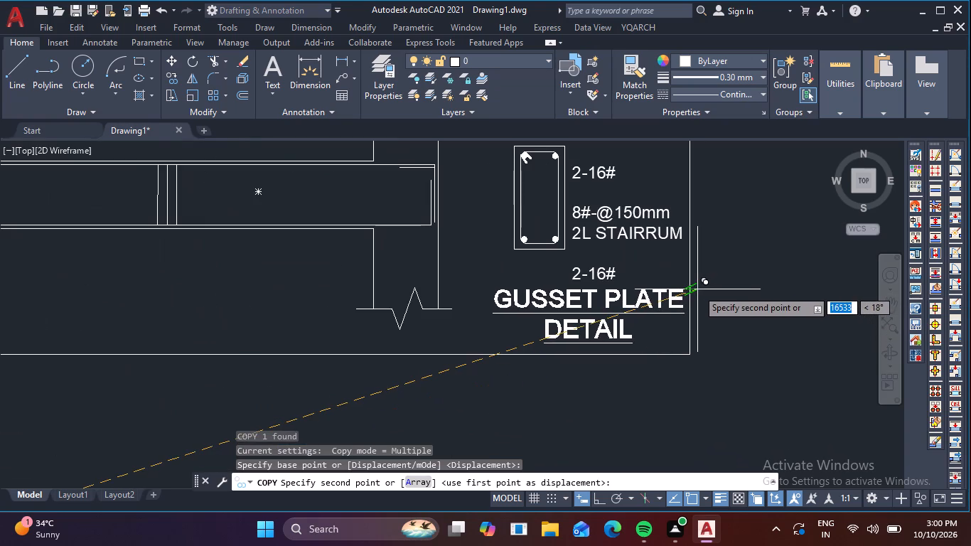
click(697, 289)
key(Escape)
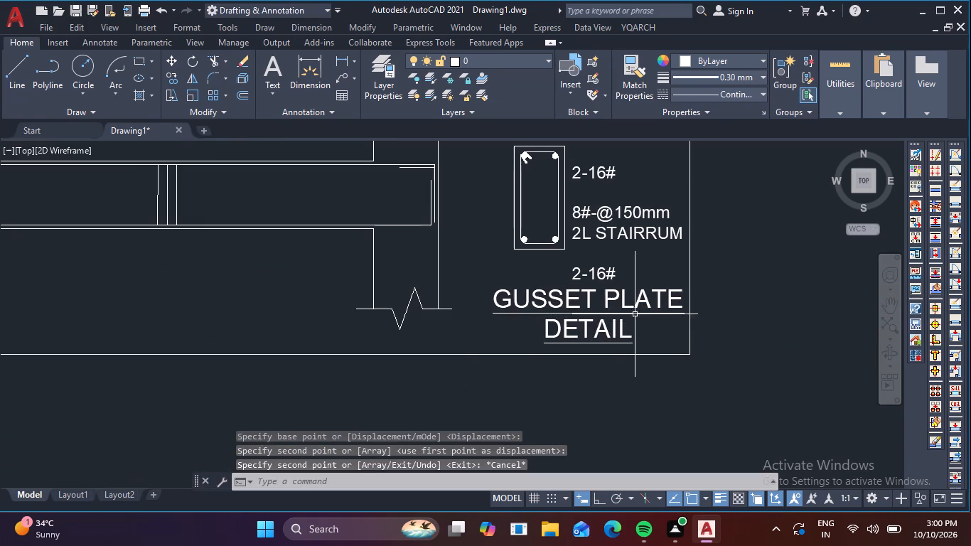
Replace the copied title's text below the beam cross-section with "SECTION-1-1".
double_click(635, 307)
click(675, 336)
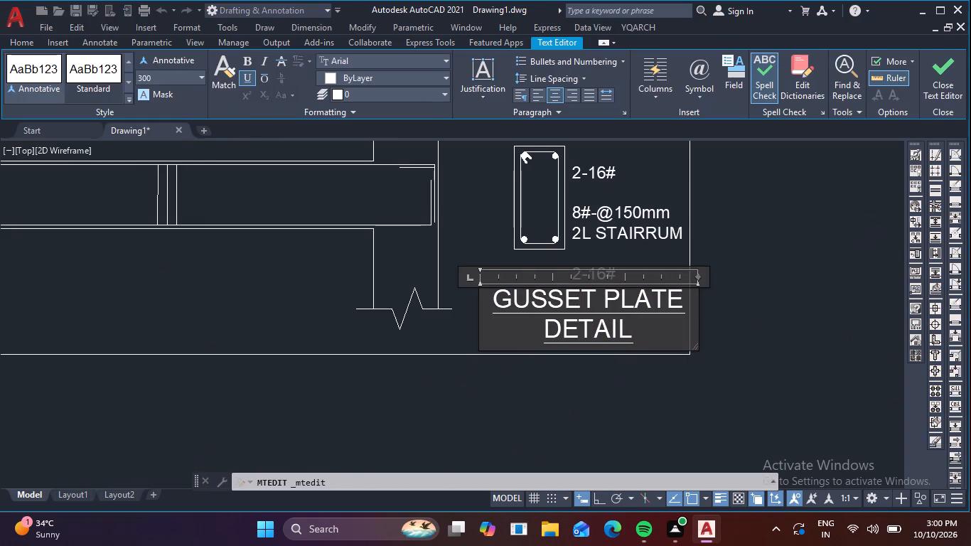
key(BackSpace)
key(BackSpace)
key(BackSpace)
key(BackSpace)
key(BackSpace)
key(BackSpace)
key(BackSpace)
key(BackSpace)
key(BackSpace)
key(BackSpace)
key(BackSpace)
key(BackSpace)
key(BackSpace)
key(BackSpace)
key(BackSpace)
key(BackSpace)
key(BackSpace)
key(BackSpace)
key(BackSpace)
key(BackSpace)
key(BackSpace)
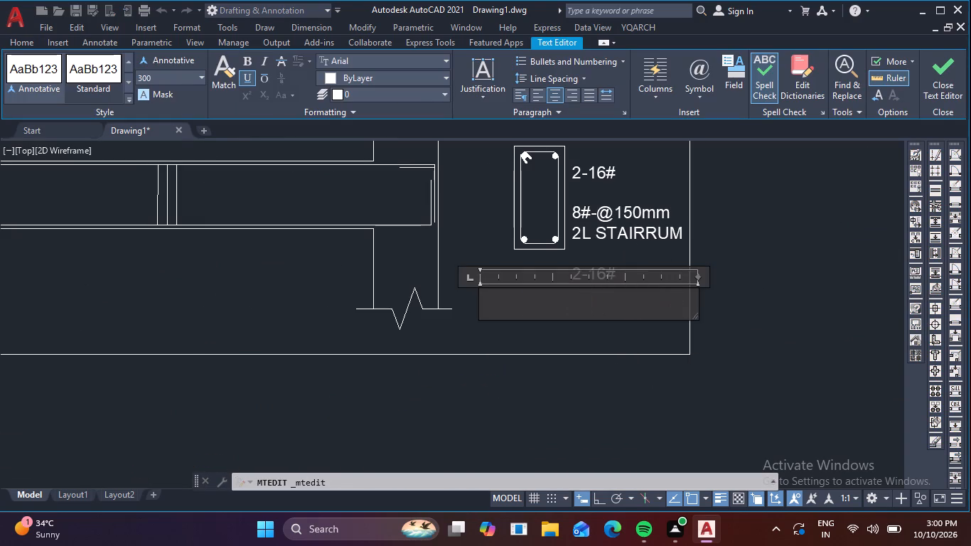
text(SE)
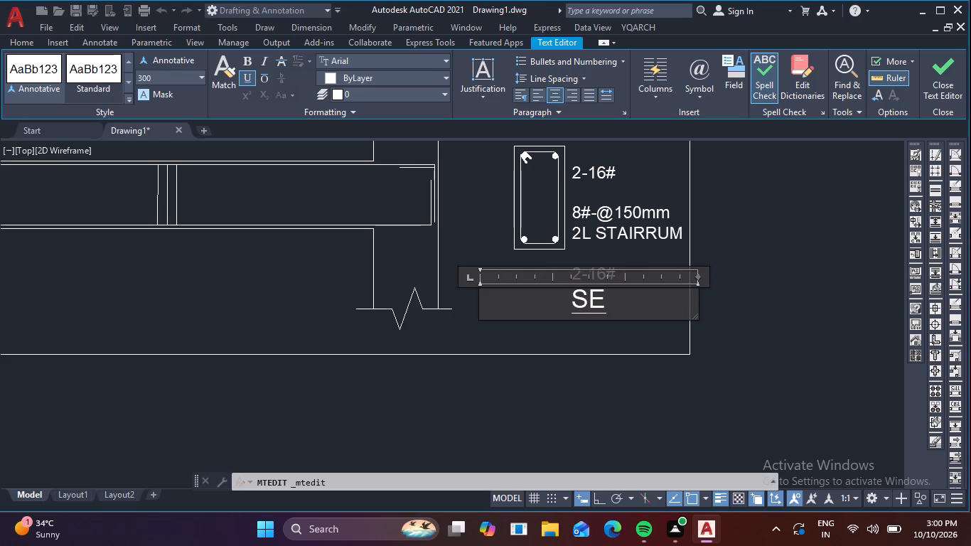
text(CTION)
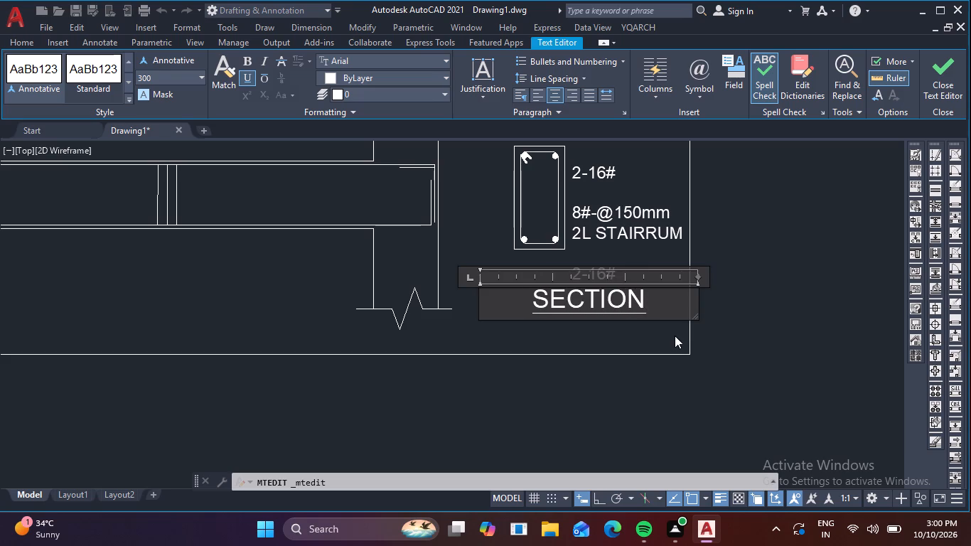
text(-1)
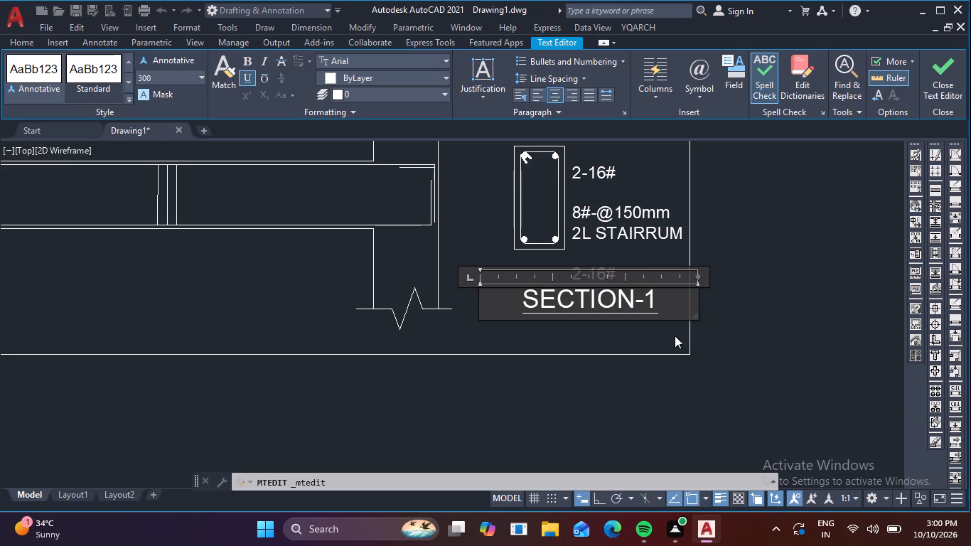
key(minus)
key(1)
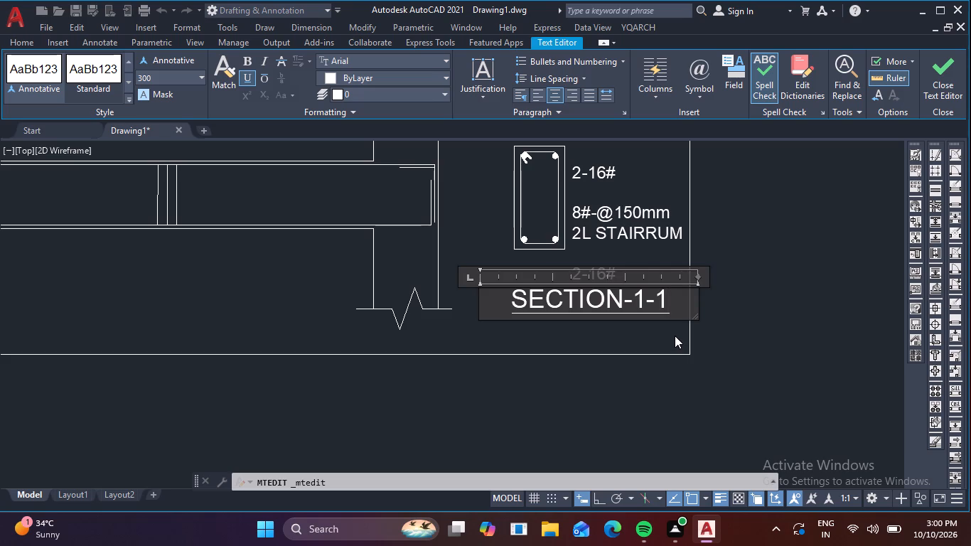
click(611, 336)
Move the "SECTION-1-1" title slightly left so it sits beneath the cross-section and its label.
click(611, 300)
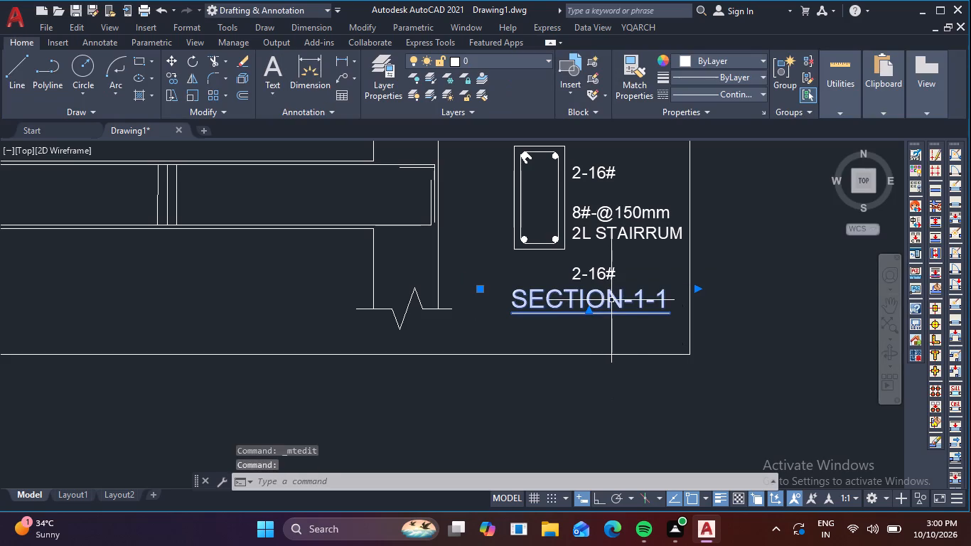
text(M)
key(space)
click(611, 300)
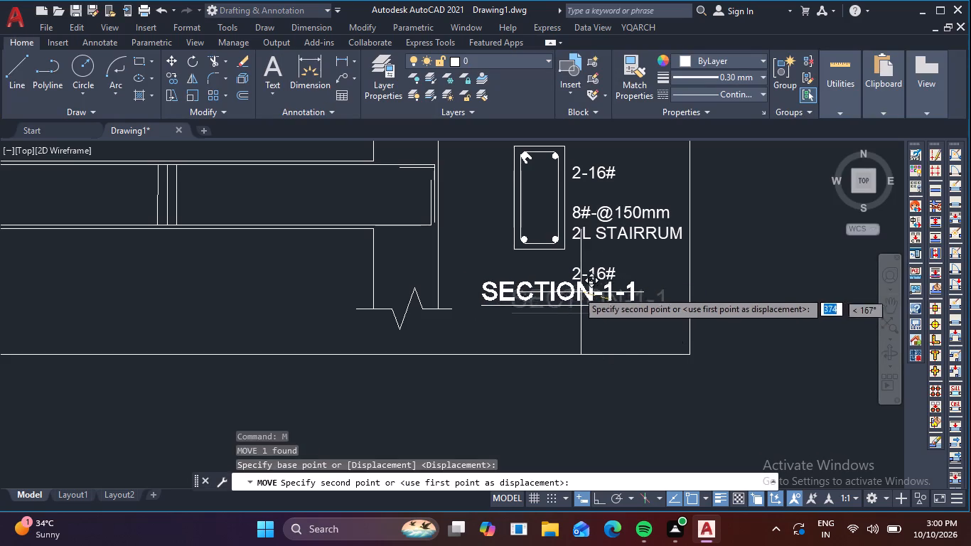
click(577, 299)
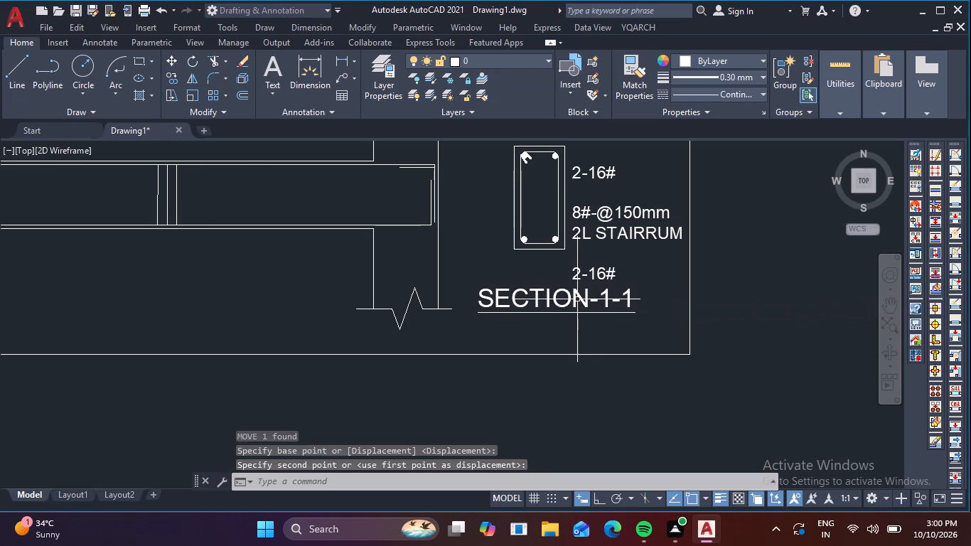
Copy the "SECTION-1-1" title to the space below the beam elevation, between the two columns.
scroll(586, 304, down, 2)
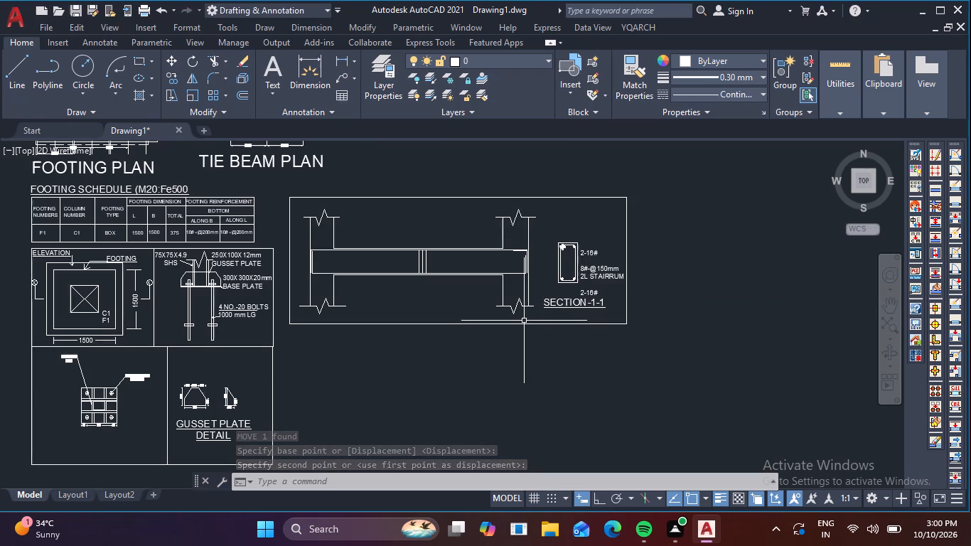
click(558, 305)
text(CO)
key(space)
click(558, 305)
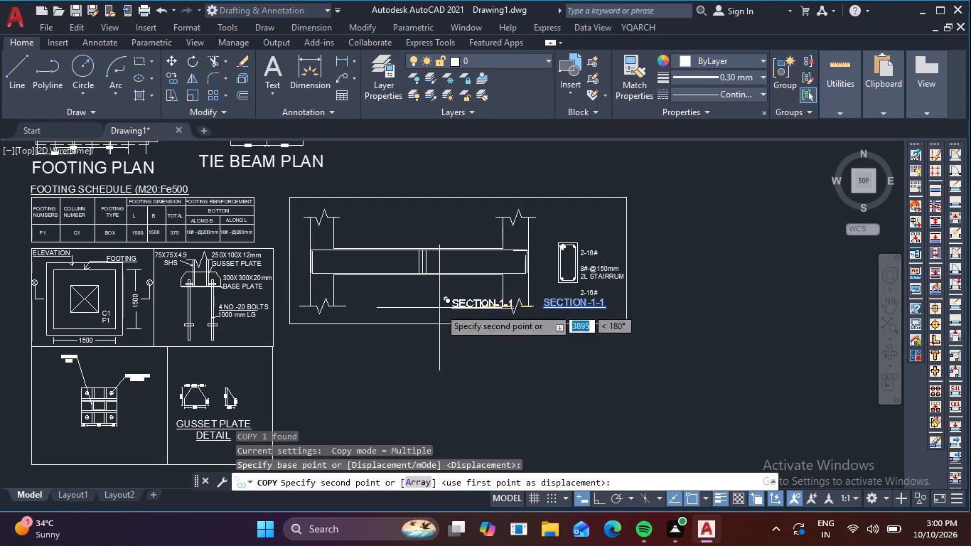
click(372, 313)
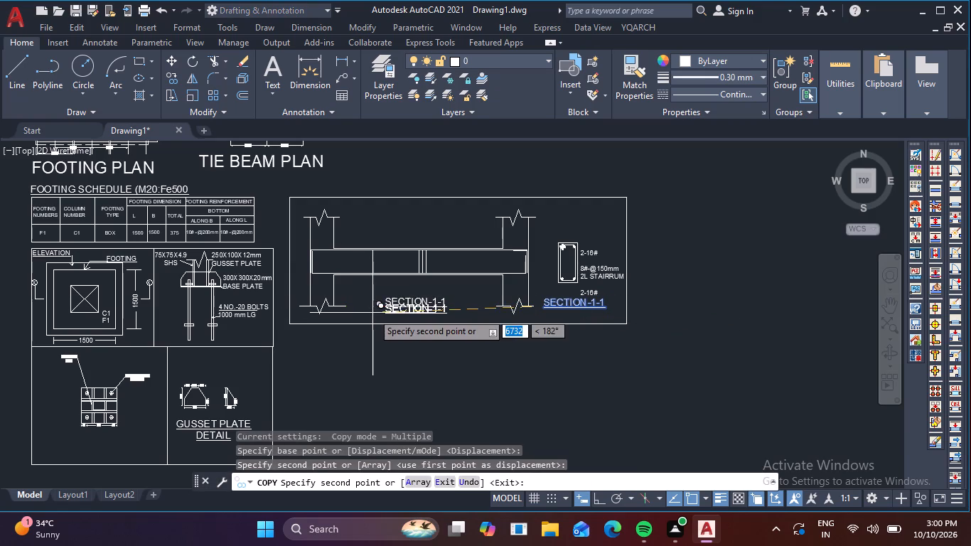
key(Escape)
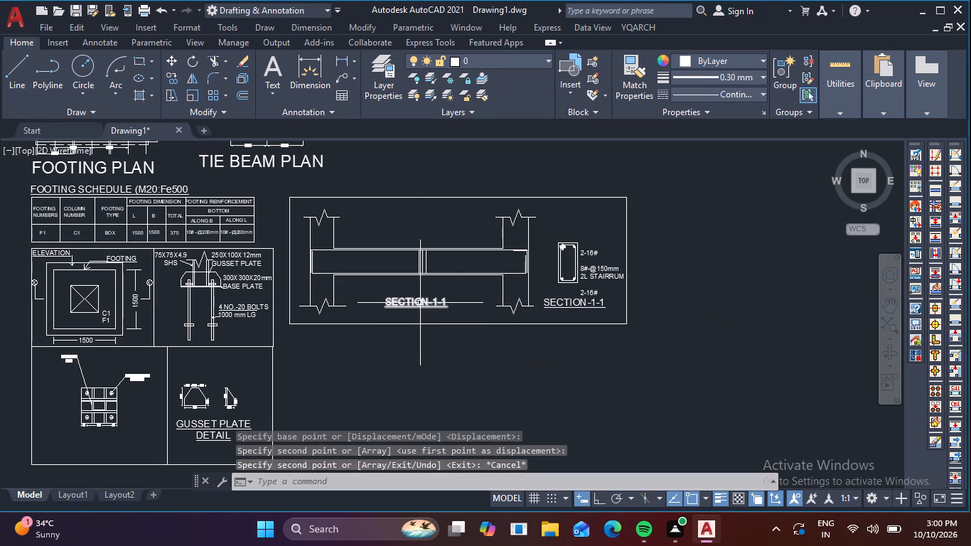
Replace the text of the copied "SECTION-1-1" title below the beam elevation with "TB1:200X300".
double_click(420, 302)
click(457, 304)
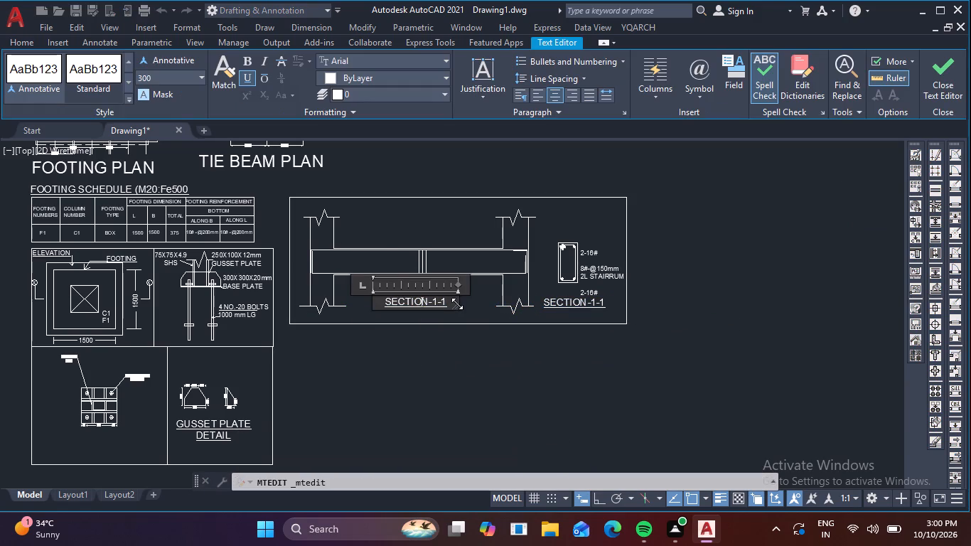
scroll(453, 304, up, 2)
click(453, 304)
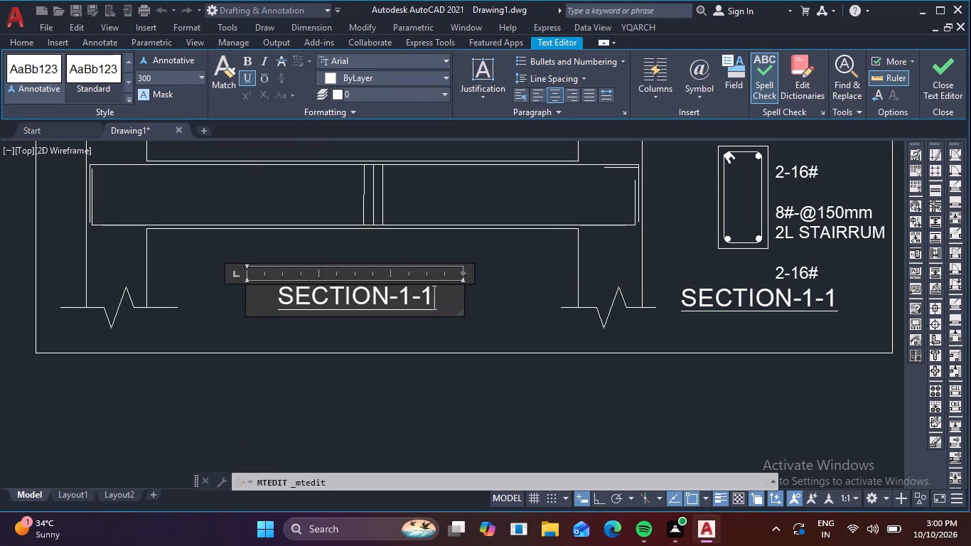
key(BackSpace)
key(BackSpace)
key(BackSpace)
key(BackSpace)
key(BackSpace)
key(BackSpace)
key(BackSpace)
key(BackSpace)
key(BackSpace)
key(BackSpace)
key(BackSpace)
key(BackSpace)
key(BackSpace)
key(BackSpace)
key(BackSpace)
key(BackSpace)
key(BackSpace)
key(BackSpace)
key(BackSpace)
key(BackSpace)
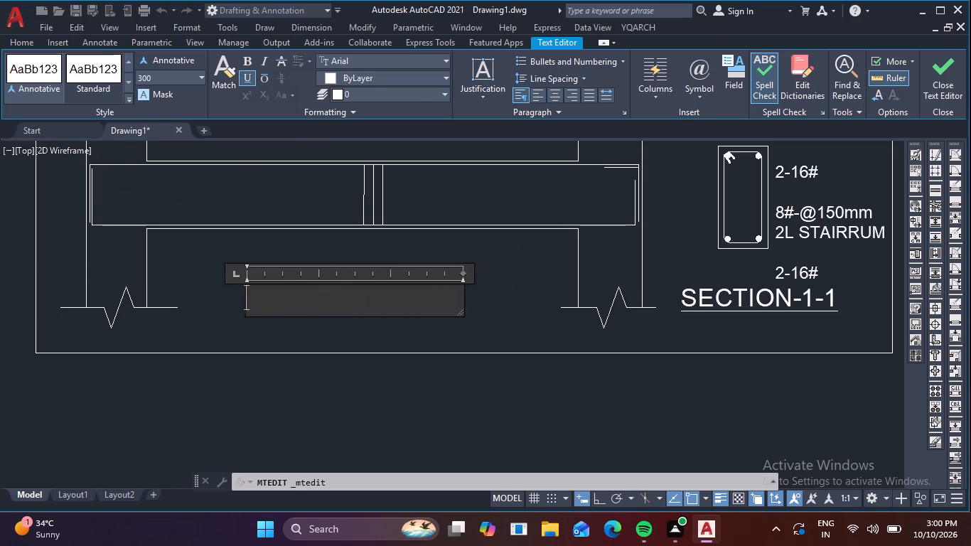
key(BackSpace)
key(BackSpace)
key(BackSpace)
key(t)
key(b)
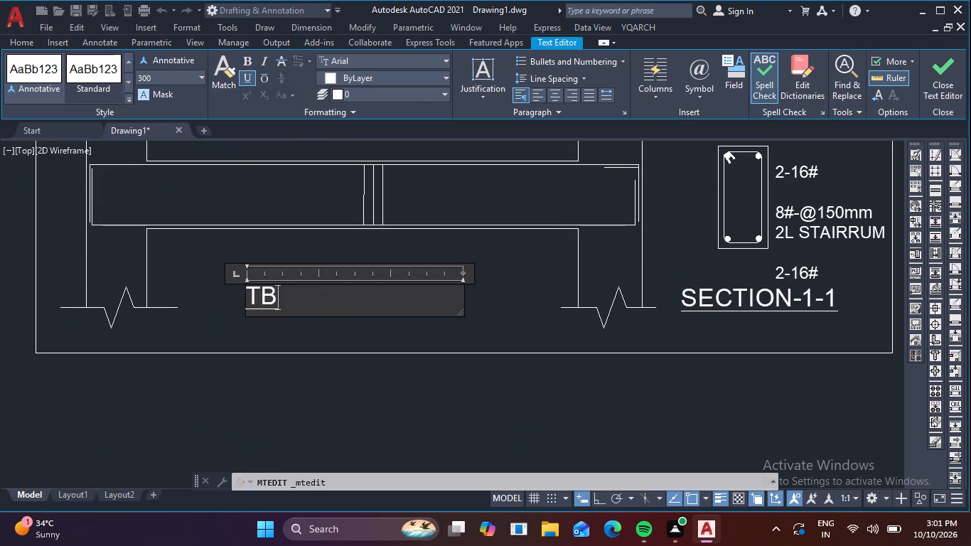
key(1)
key(shift+colon)
text(200)
key(x)
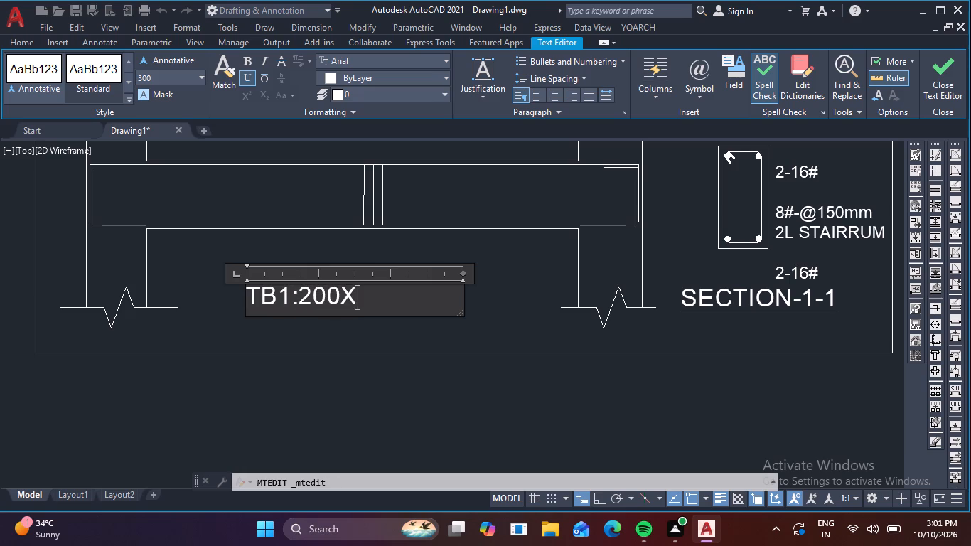
text(300)
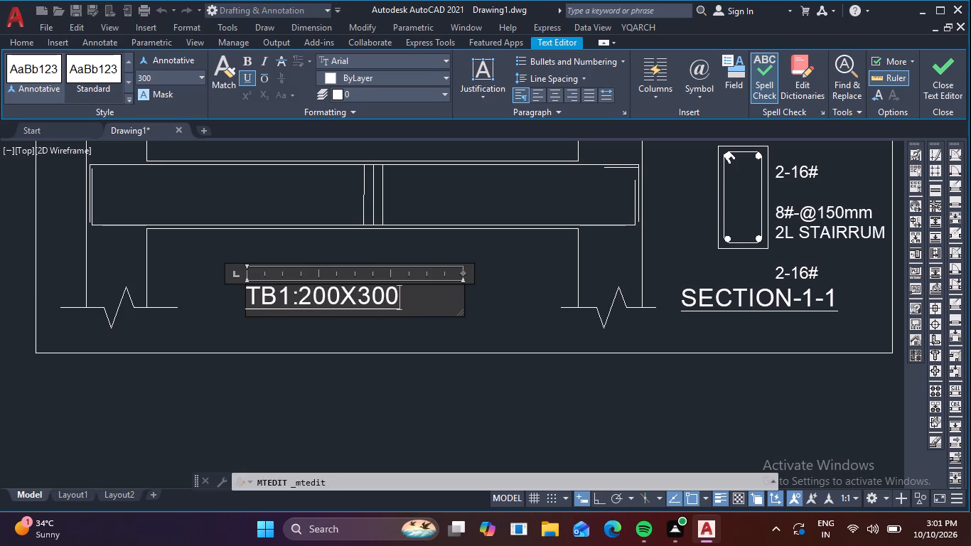
click(427, 397)
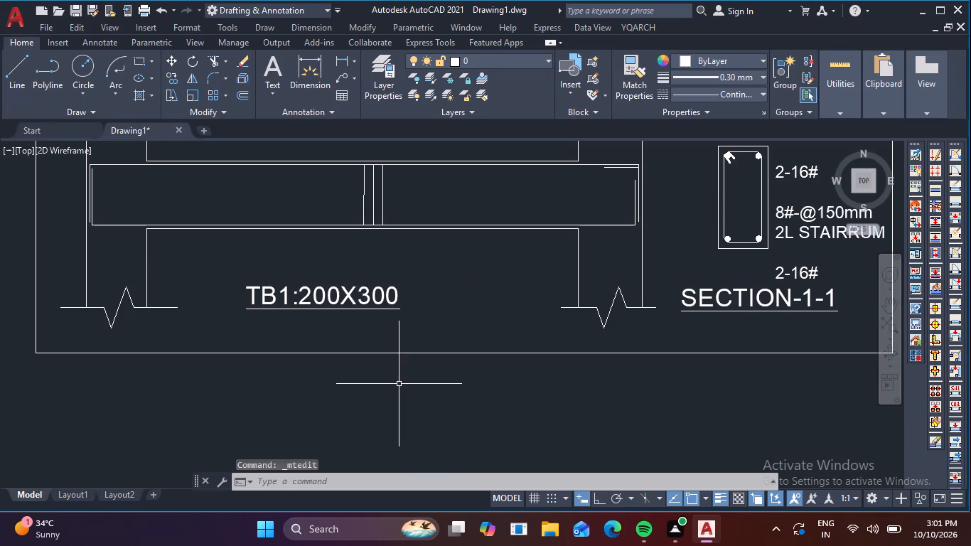
Copy the cross-section's reinforcement label to the space under the beam elevation, over the "TB1:200X300" title.
scroll(424, 383, down, 1)
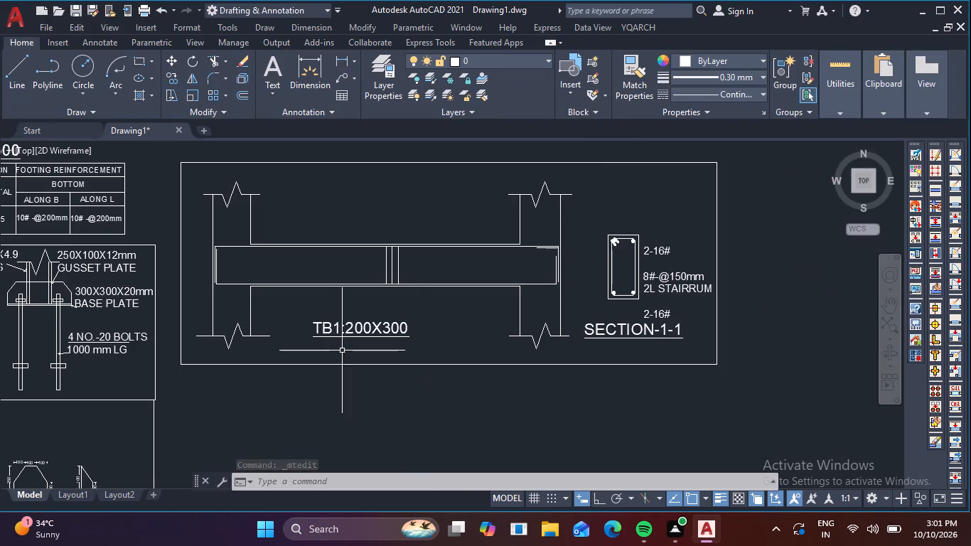
scroll(368, 306, up, 1)
scroll(756, 316, down, 1)
click(805, 291)
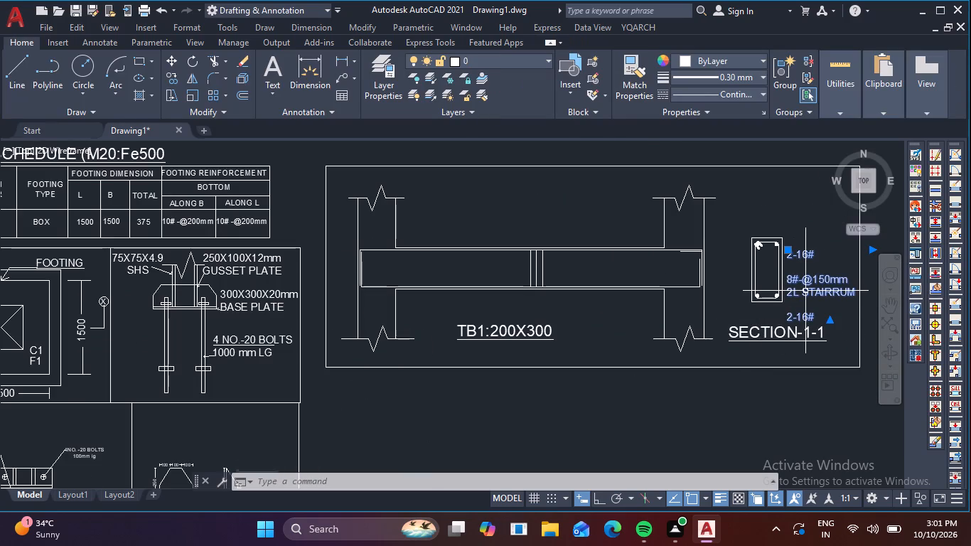
key(c)
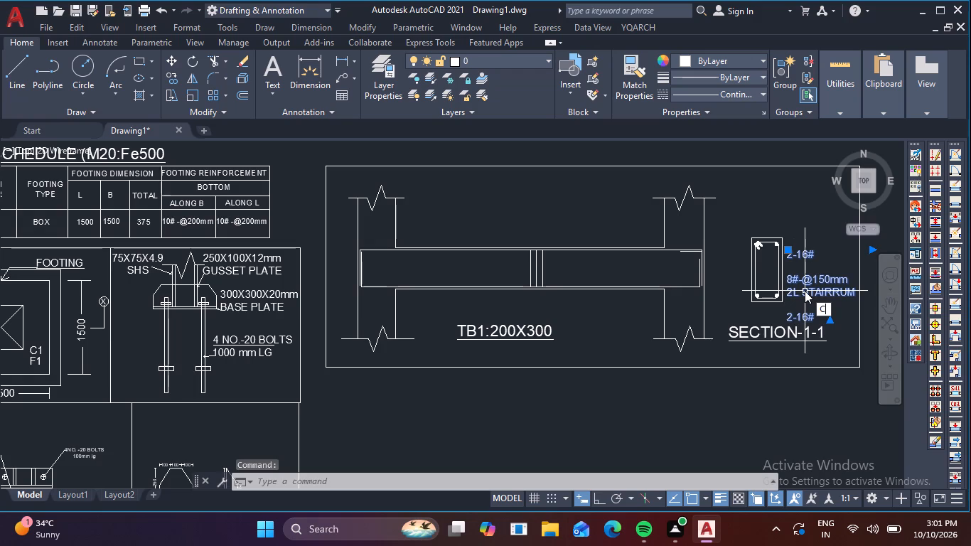
text(O)
key(space)
click(805, 291)
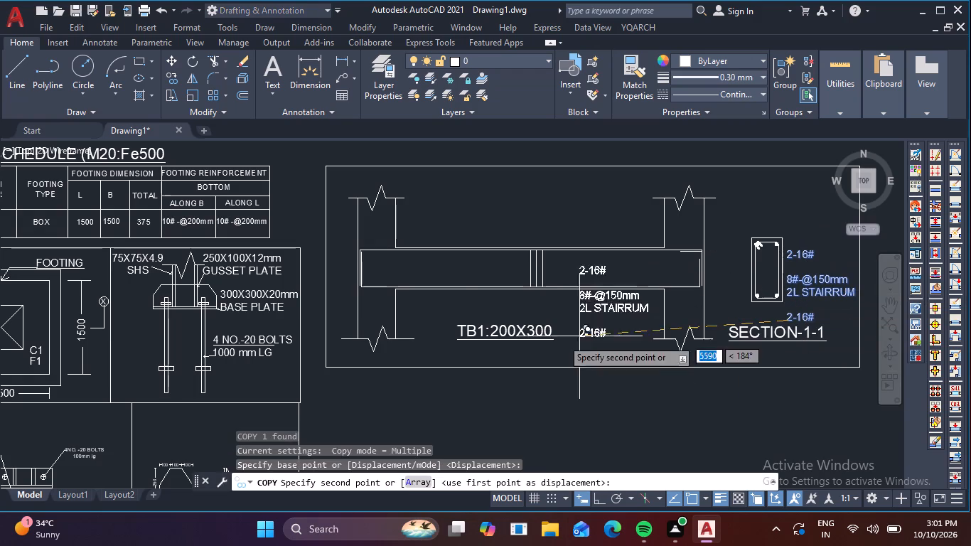
click(469, 365)
key(Escape)
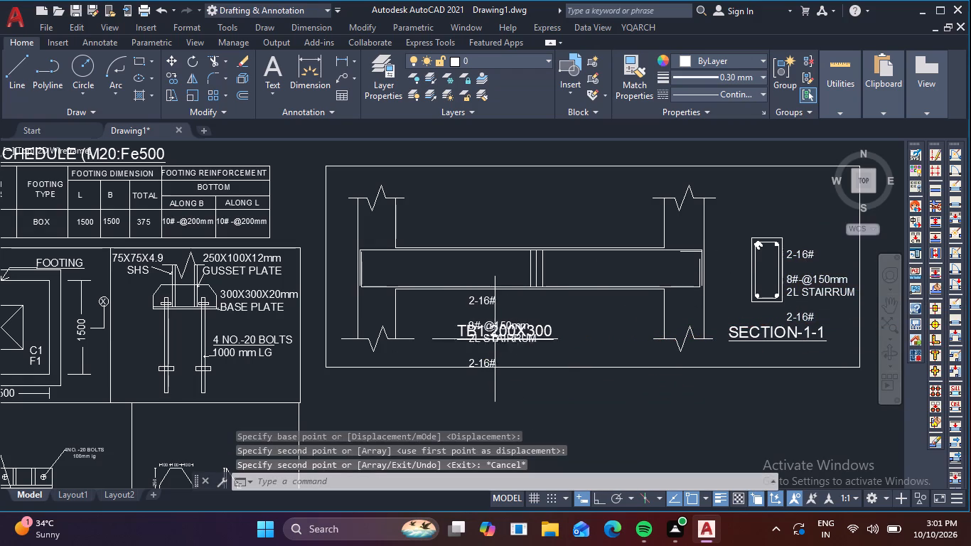
double_click(495, 332)
key(Escape)
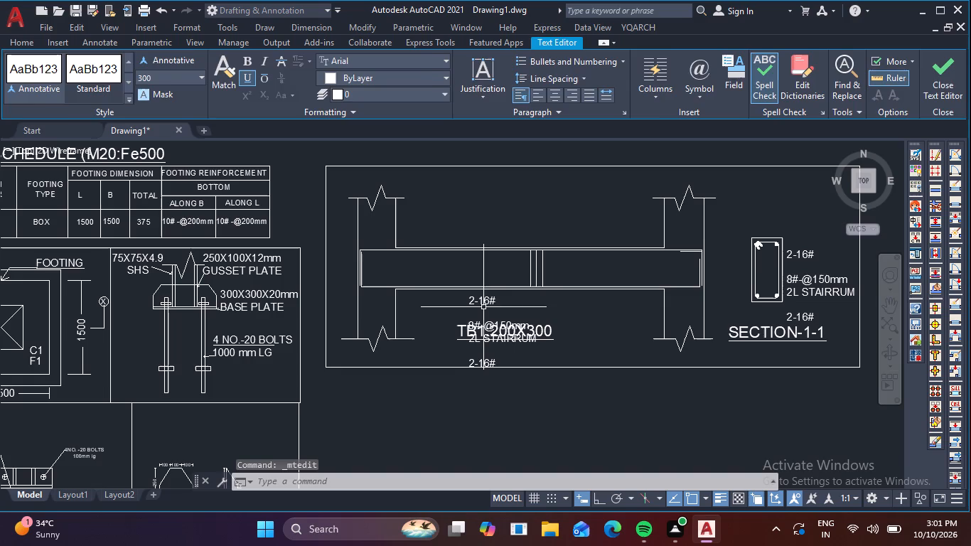
double_click(483, 302)
click(530, 363)
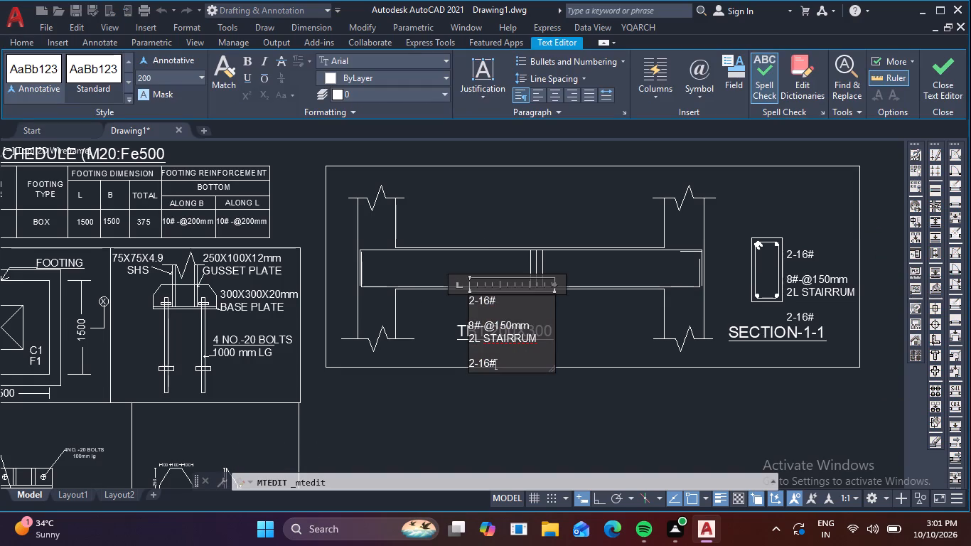
key(BackSpace)
key(BackSpace)
key(BackSpace)
key(BackSpace)
key(BackSpace)
key(BackSpace)
key(BackSpace)
key(BackSpace)
key(BackSpace)
key(BackSpace)
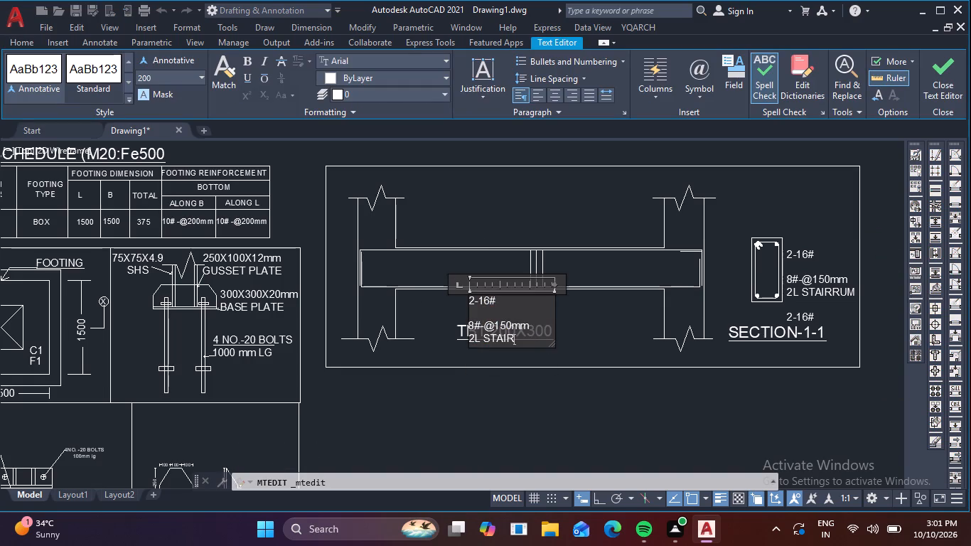
key(BackSpace)
key(BackSpace)
key(BackSpace)
key(BackSpace)
key(BackSpace)
key(BackSpace)
key(BackSpace)
key(BackSpace)
key(BackSpace)
key(BackSpace)
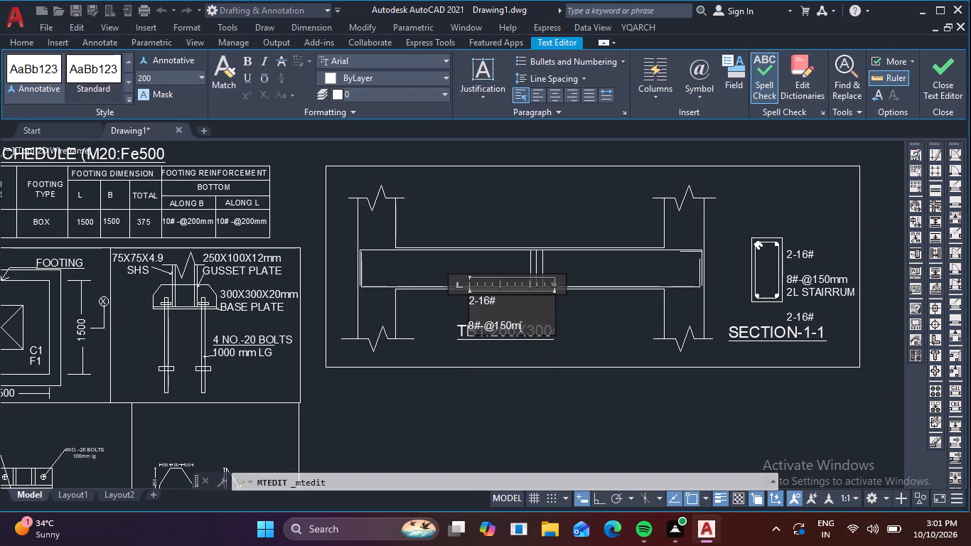
key(BackSpace)
key(BackSpace)
key(BackSpace)
key(BackSpace)
key(BackSpace)
key(BackSpace)
key(BackSpace)
key(BackSpace)
key(BackSpace)
key(BackSpace)
key(BackSpace)
key(BackSpace)
key(BackSpace)
key(BackSpace)
key(BackSpace)
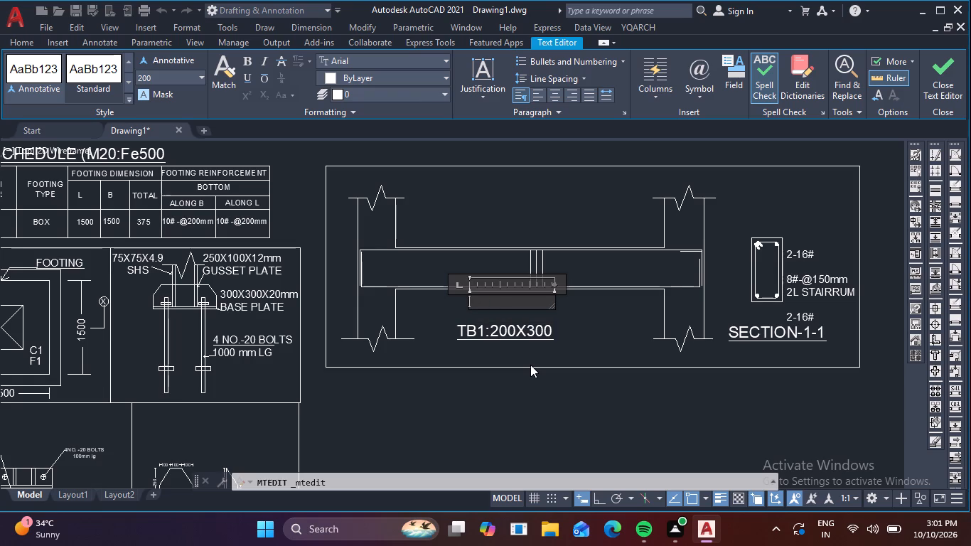
key(8)
key(shift+numbersign)
key(minus)
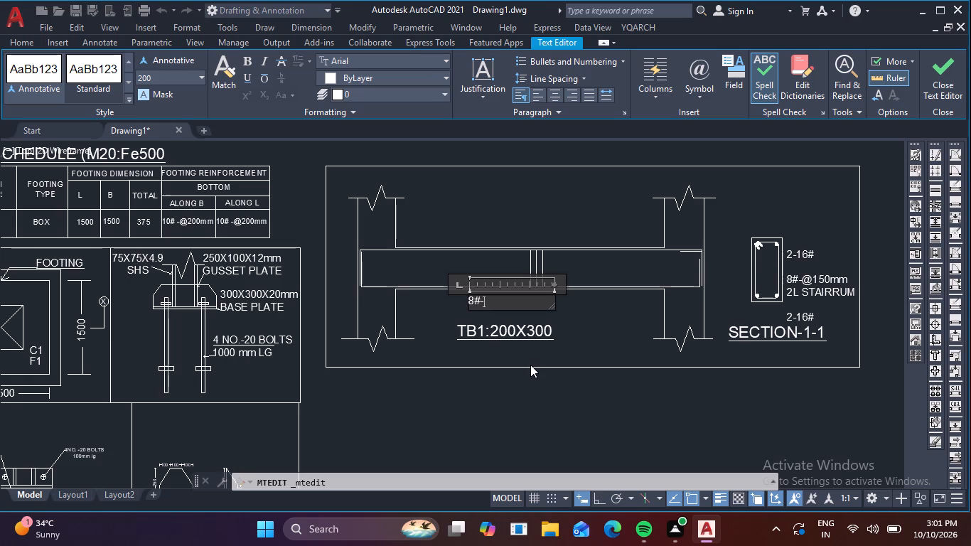
key(shift+at)
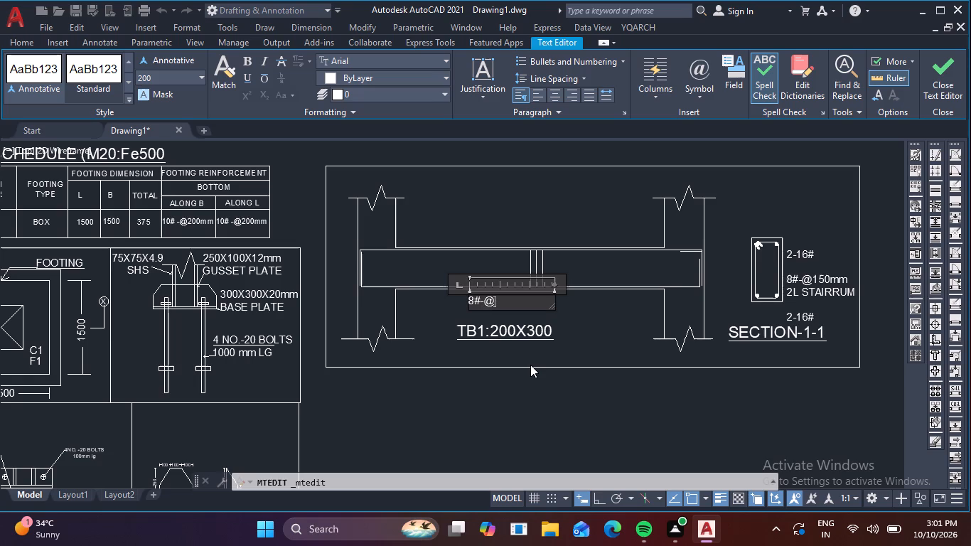
key(1)
text(50)
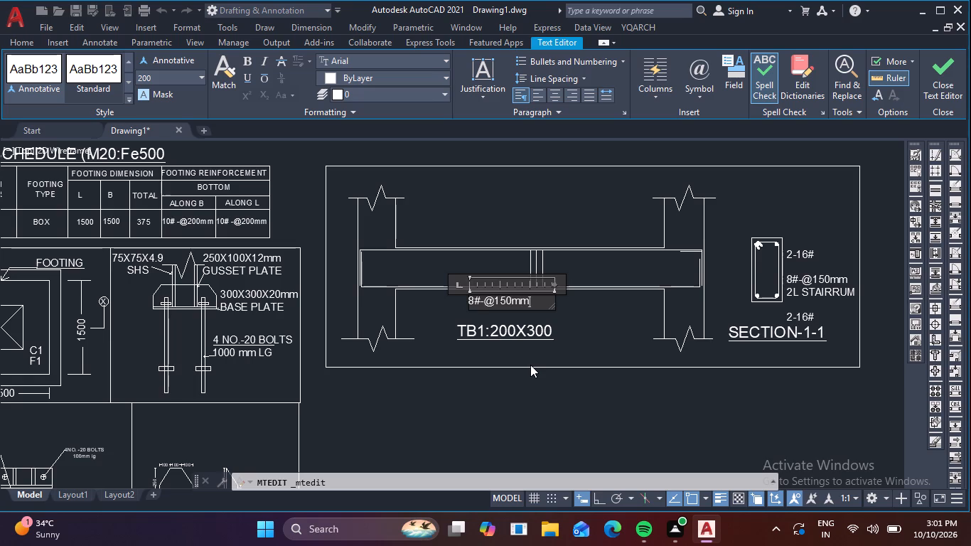
key(Return)
text(2l)
key(BackSpace)
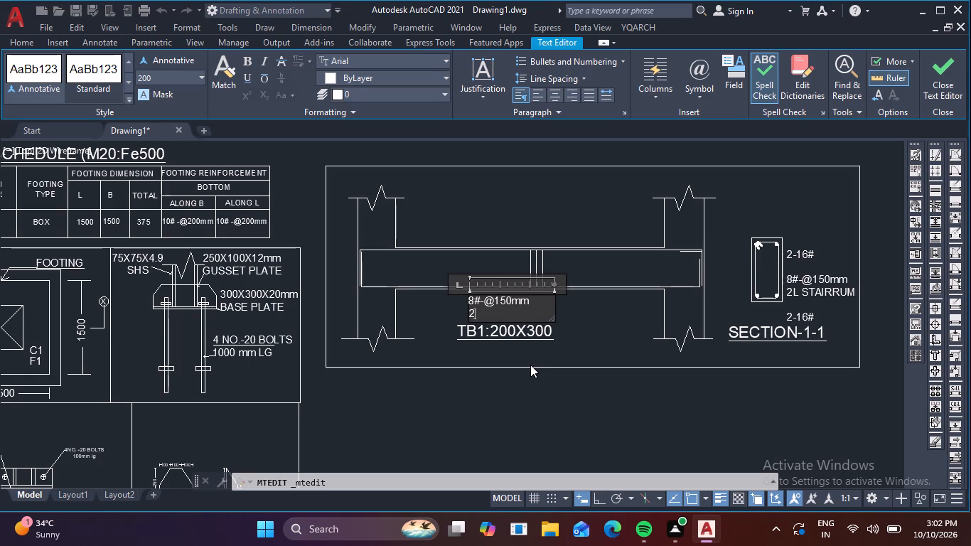
key(l)
key(space)
text(STRU)
key(BackSpace)
key(i)
text(RR)
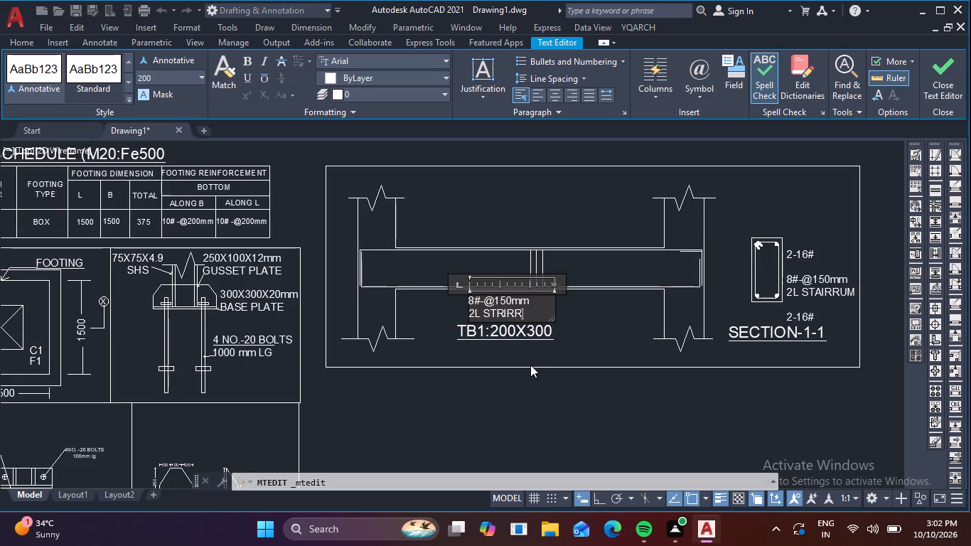
key(u)
text(PS)
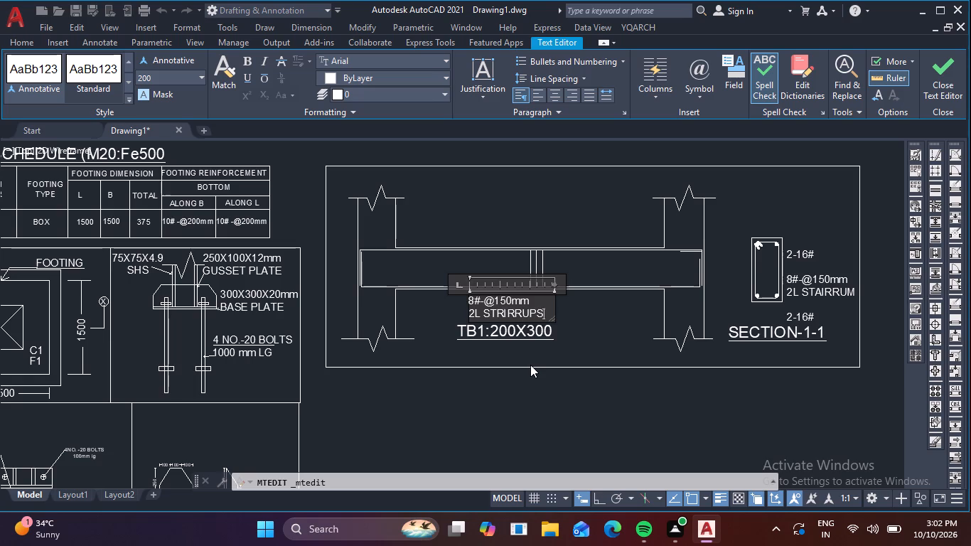
click(536, 375)
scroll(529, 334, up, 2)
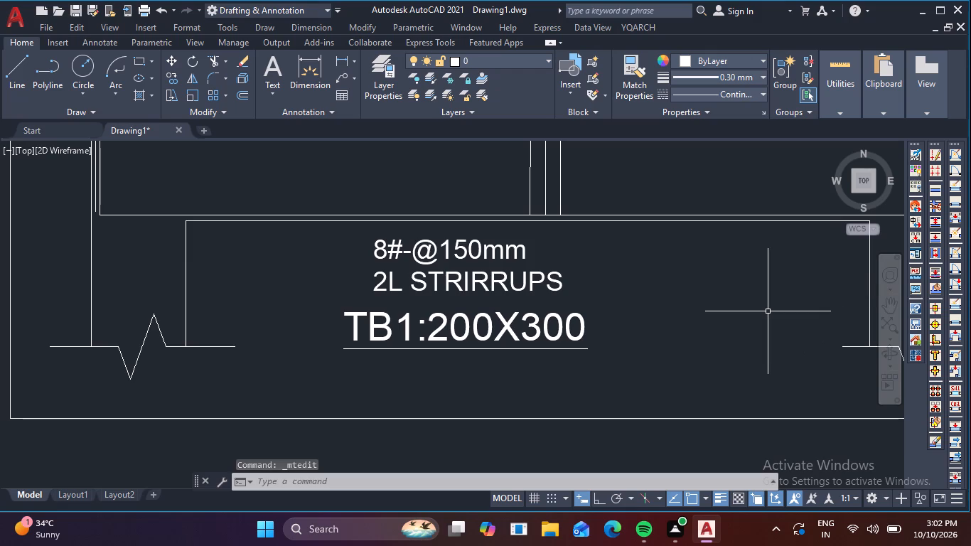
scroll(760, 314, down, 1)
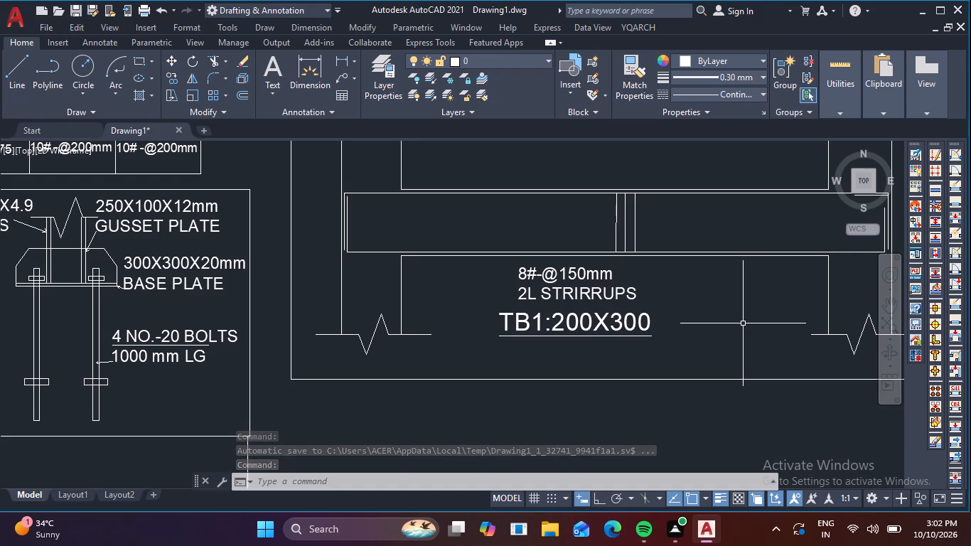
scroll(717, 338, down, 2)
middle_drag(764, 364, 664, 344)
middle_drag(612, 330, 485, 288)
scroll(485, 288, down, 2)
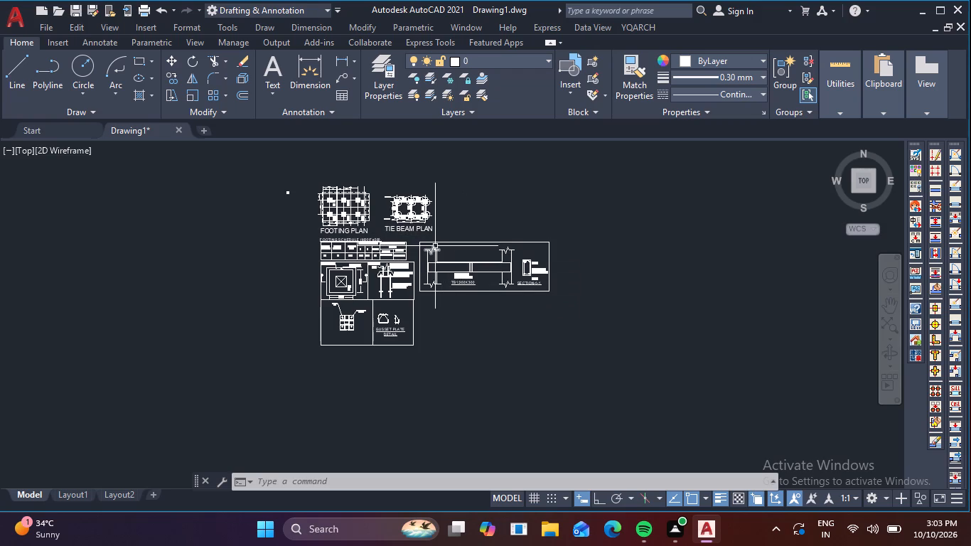
Move the tie beam plan with its title closer to the footing plan, leaving a small gap between them.
scroll(435, 216, up, 1)
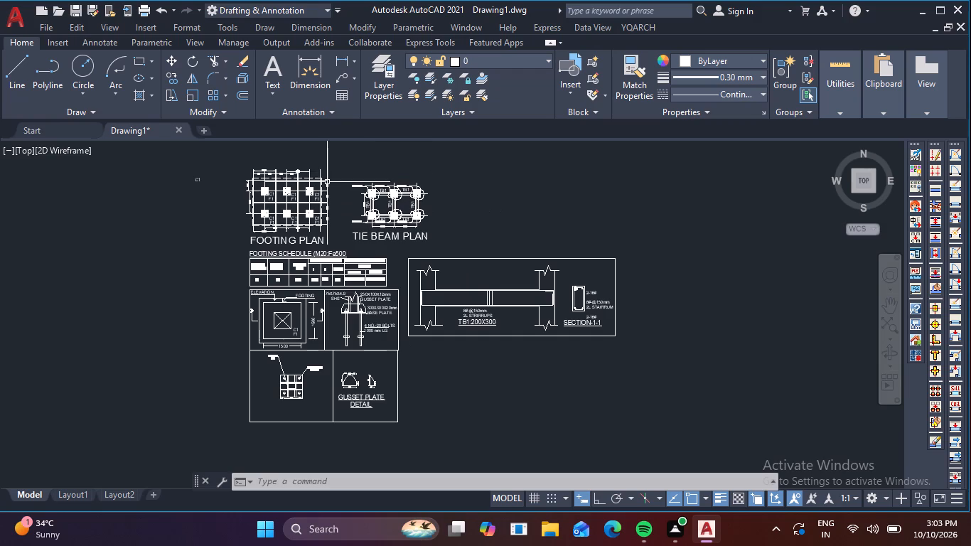
click(341, 177)
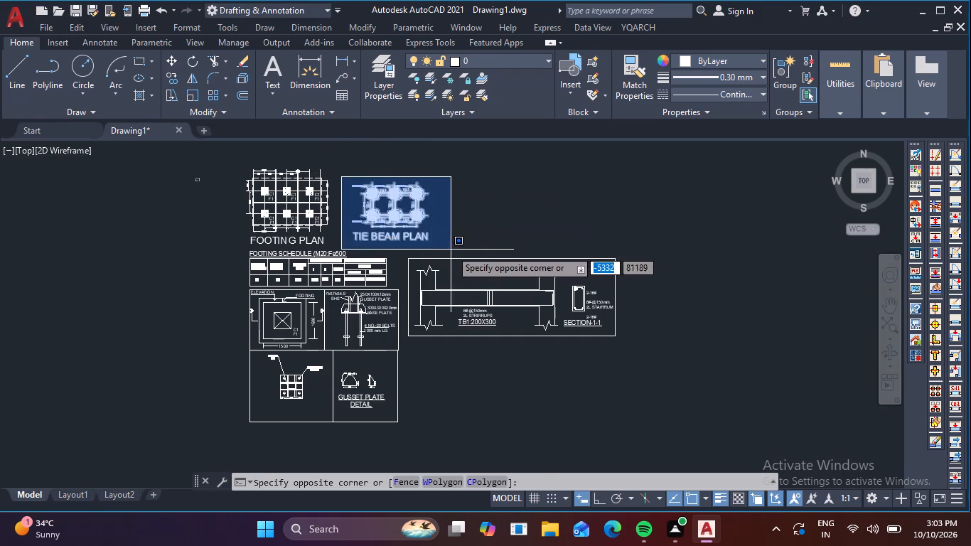
click(451, 249)
text(M)
key(space)
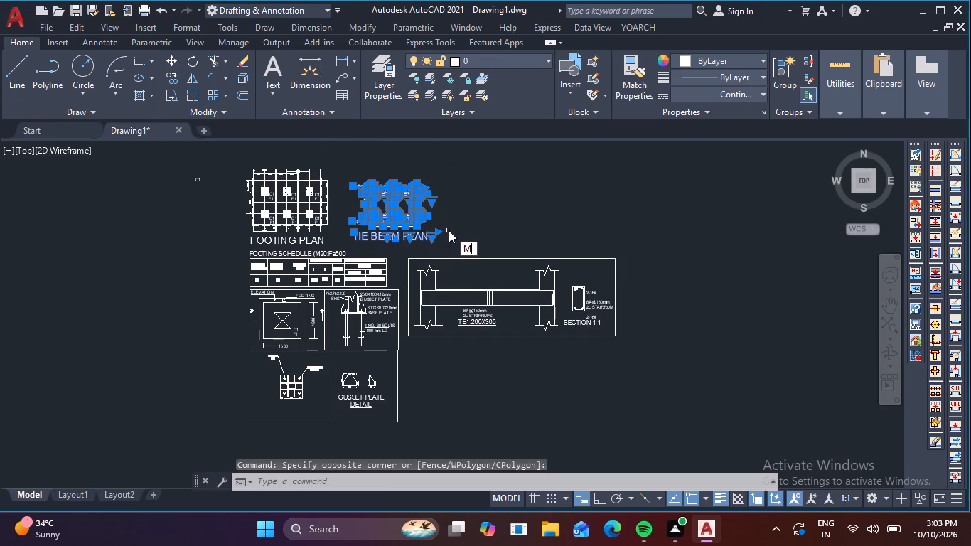
scroll(391, 187, up, 2)
click(343, 198)
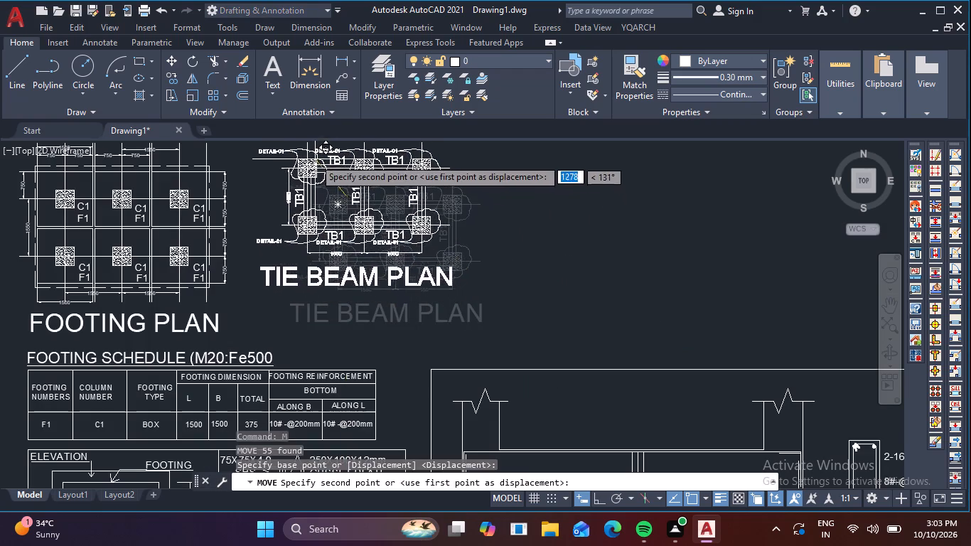
click(299, 165)
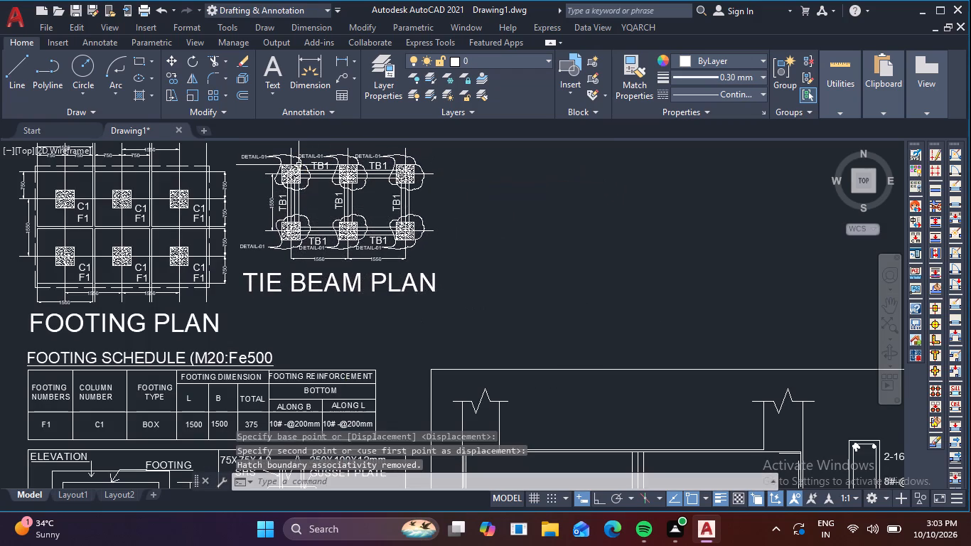
Move the whole framed tie beam detail up, so it sits just below and beside the tie beam plan title.
scroll(494, 282, down, 2)
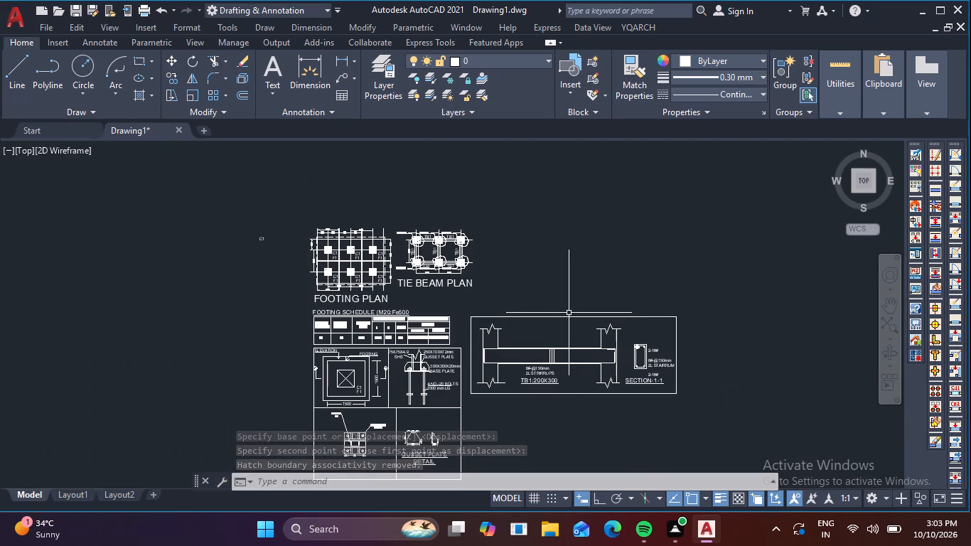
scroll(547, 318, down, 1)
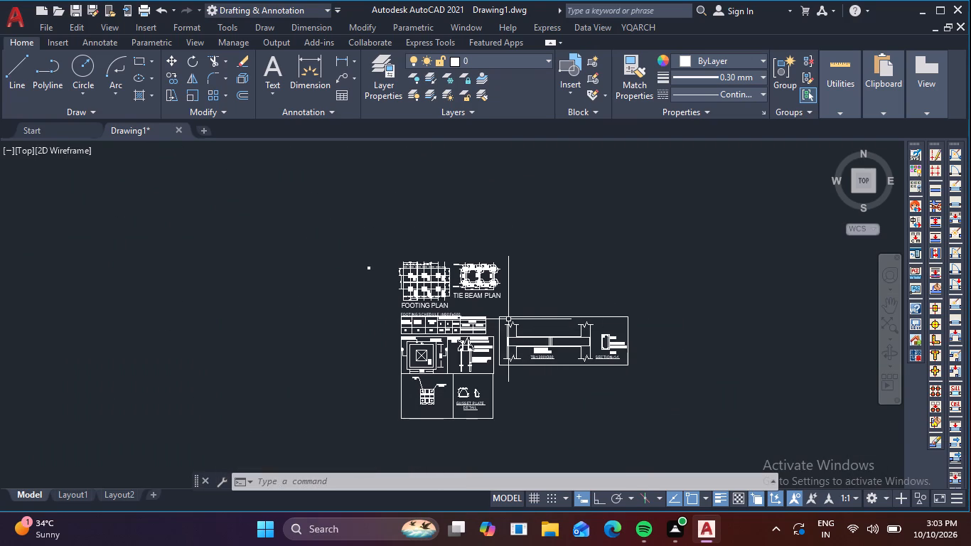
click(497, 310)
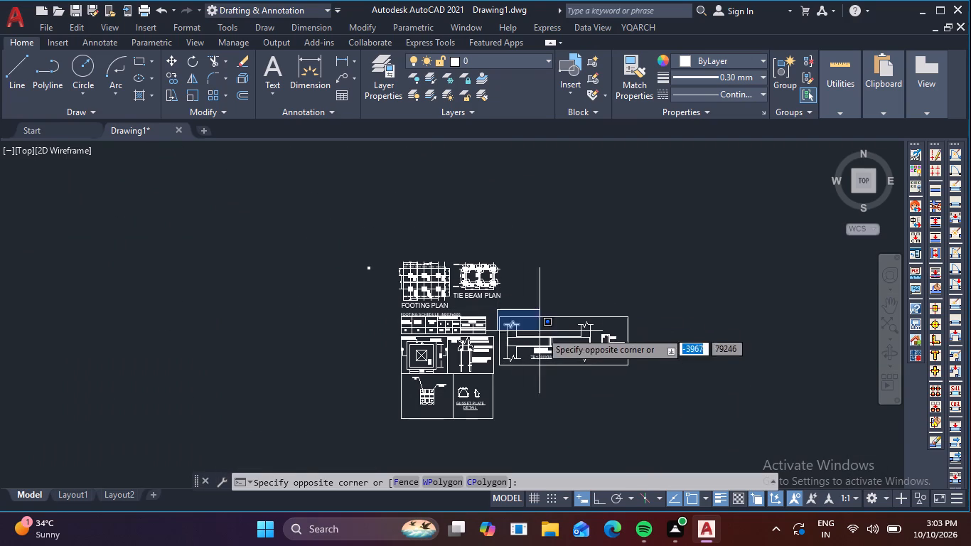
click(639, 380)
key(m)
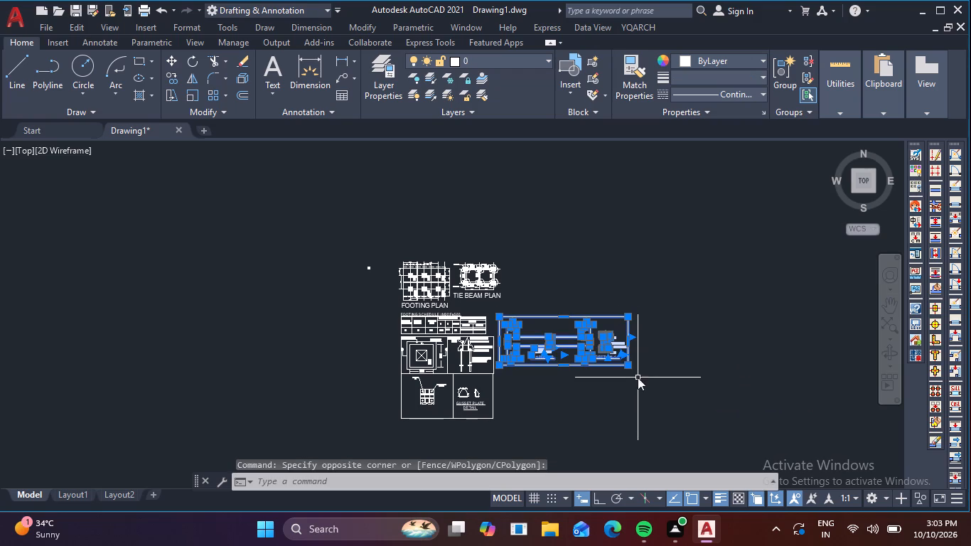
key(space)
click(562, 339)
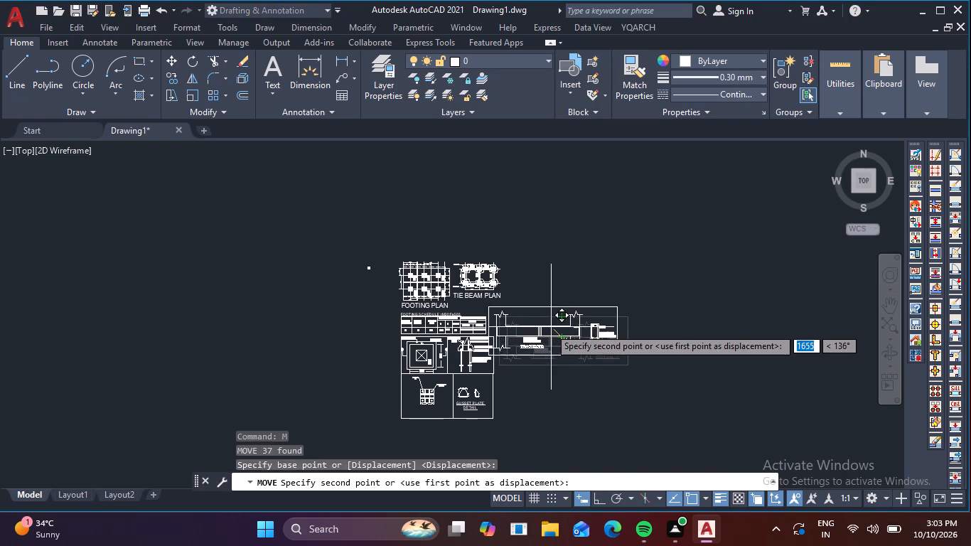
scroll(549, 327, up, 3)
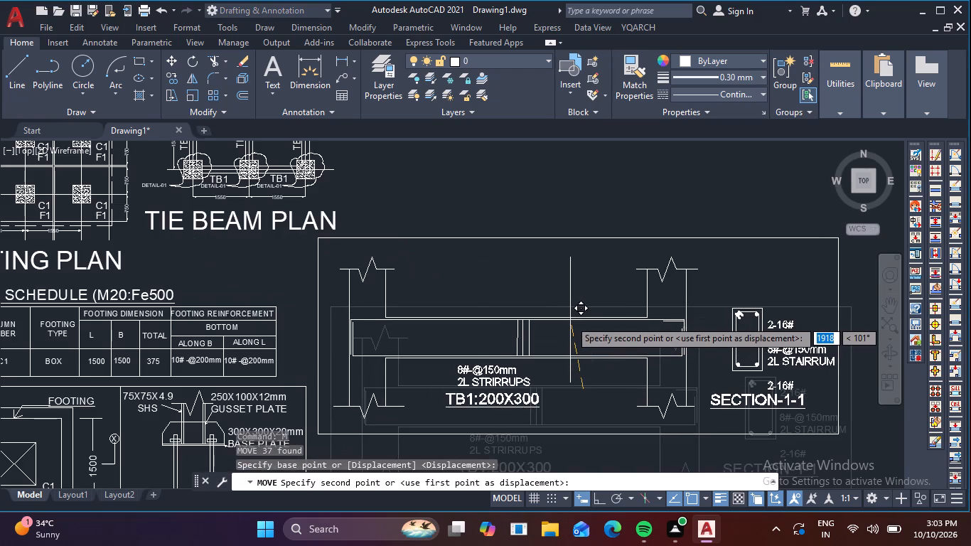
click(570, 320)
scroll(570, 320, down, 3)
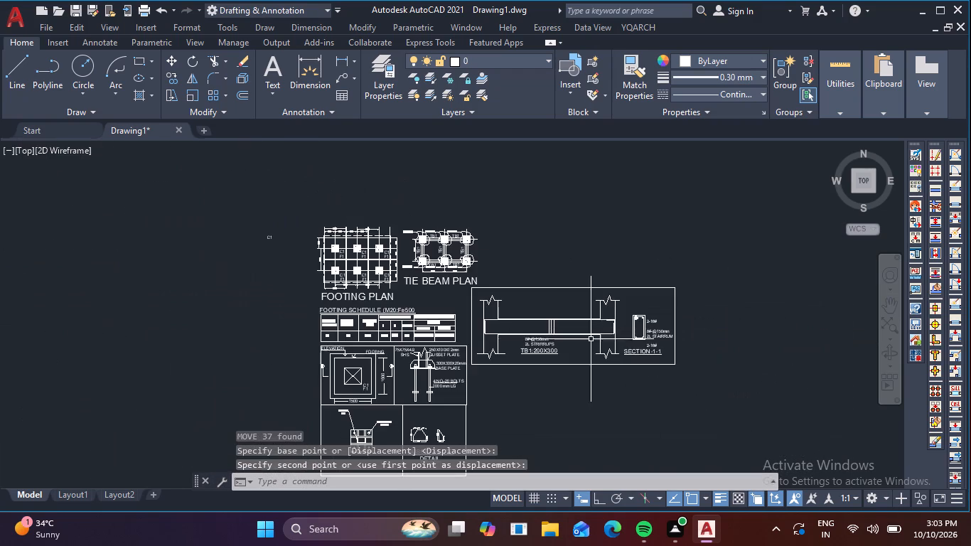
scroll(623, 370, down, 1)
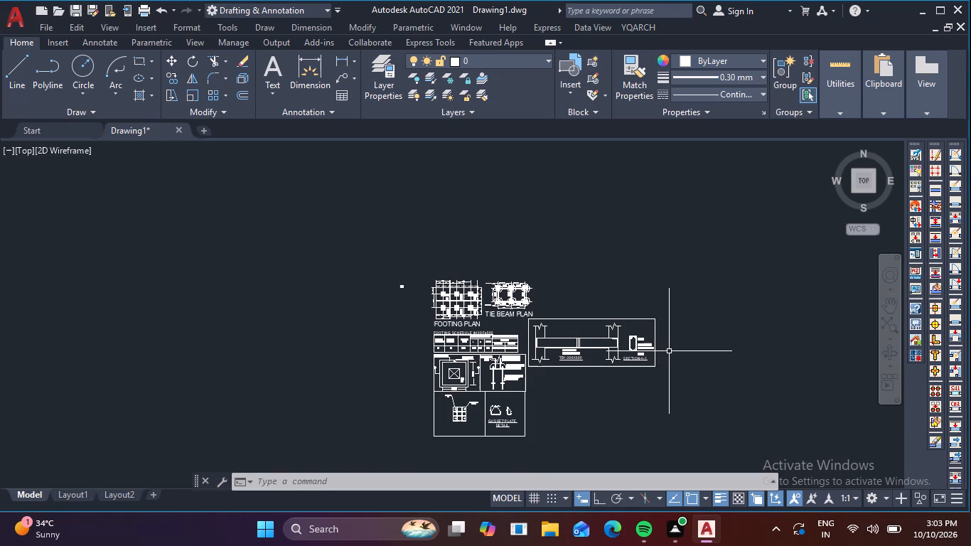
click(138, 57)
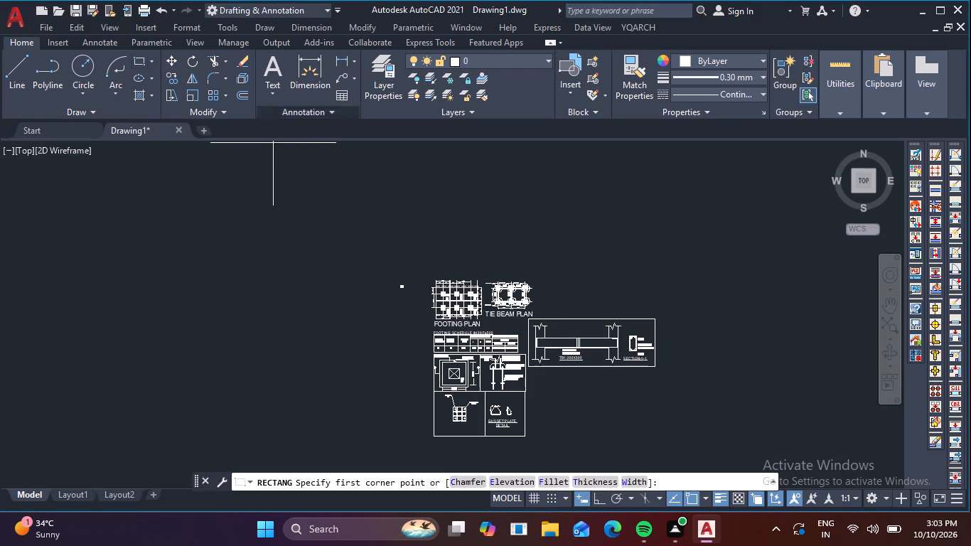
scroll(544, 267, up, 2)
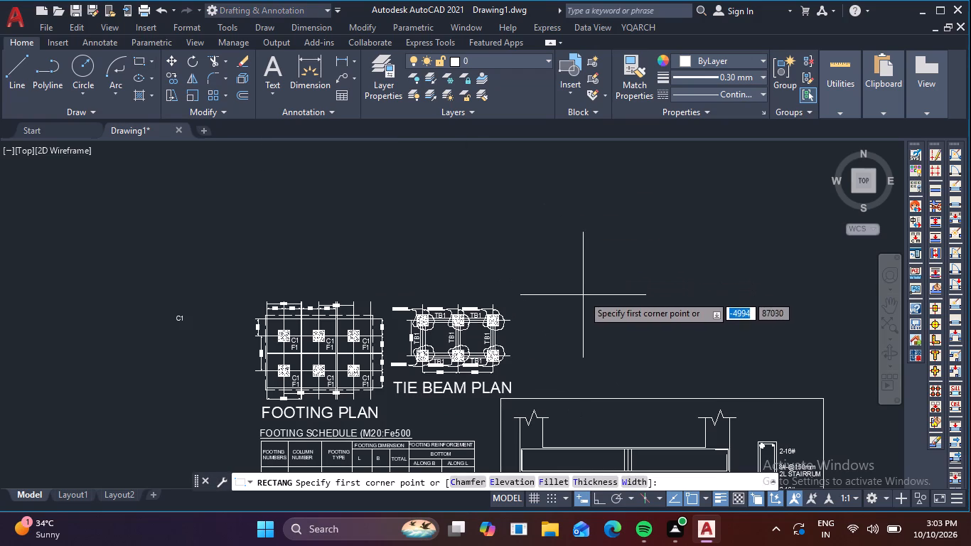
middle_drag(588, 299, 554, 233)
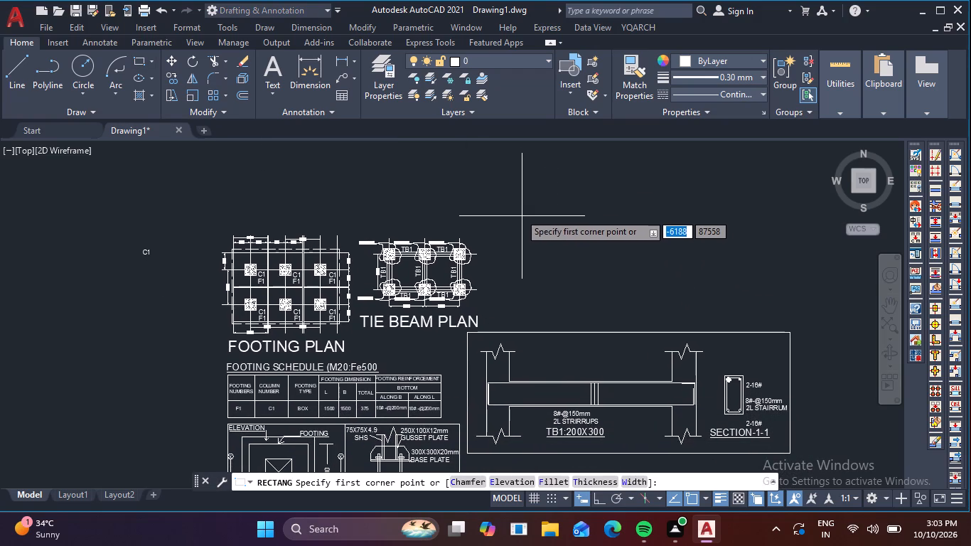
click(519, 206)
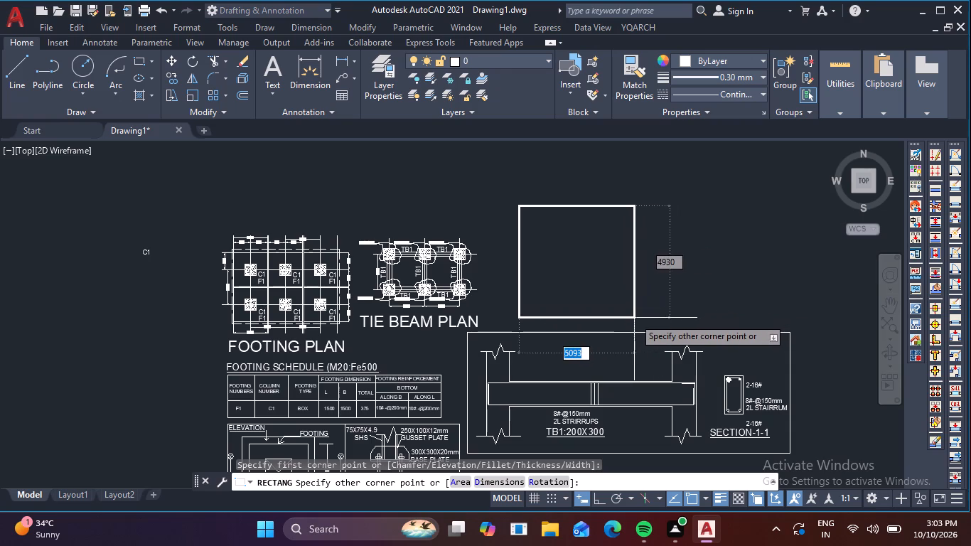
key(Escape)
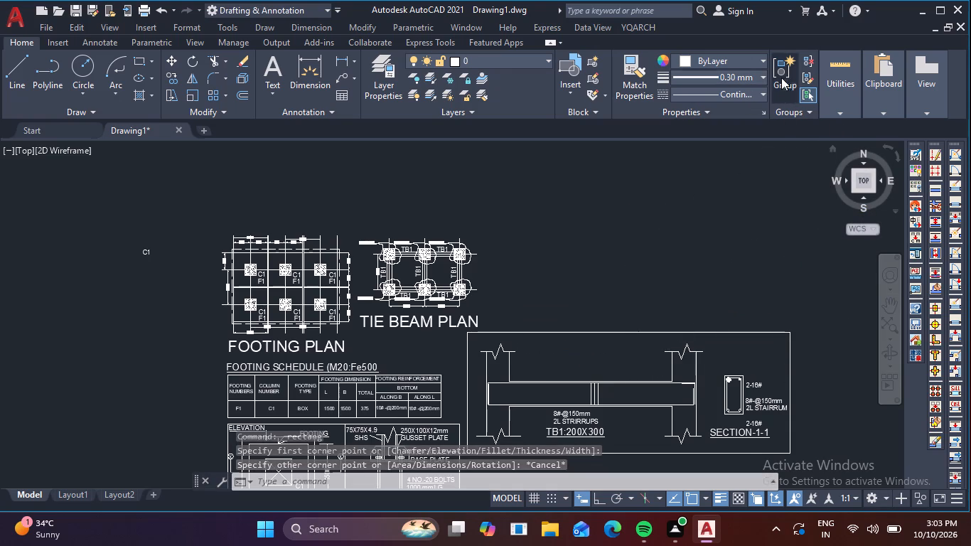
Set the current lineweight to ByLayer and turn off the lineweight display.
click(762, 75)
scroll(724, 159, up, 5)
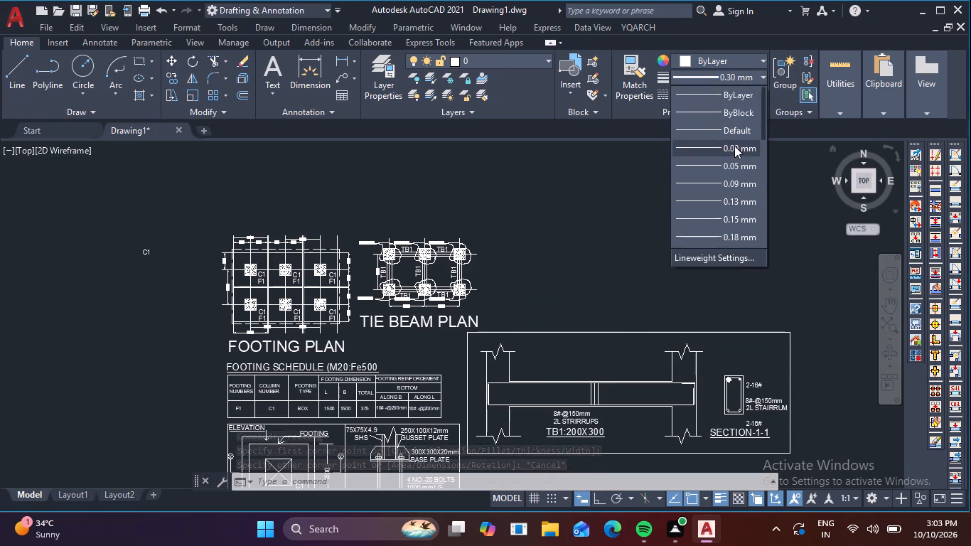
scroll(734, 146, up, 4)
click(721, 97)
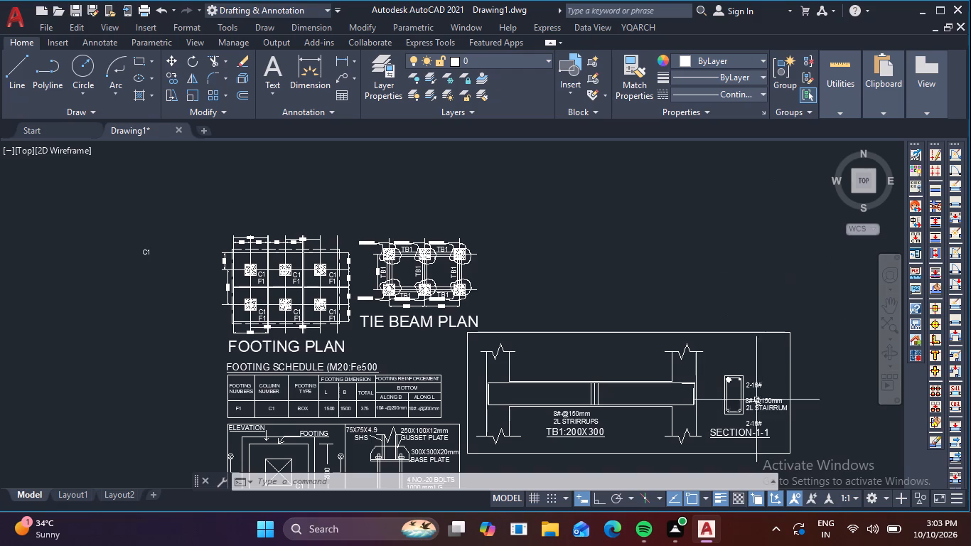
click(724, 498)
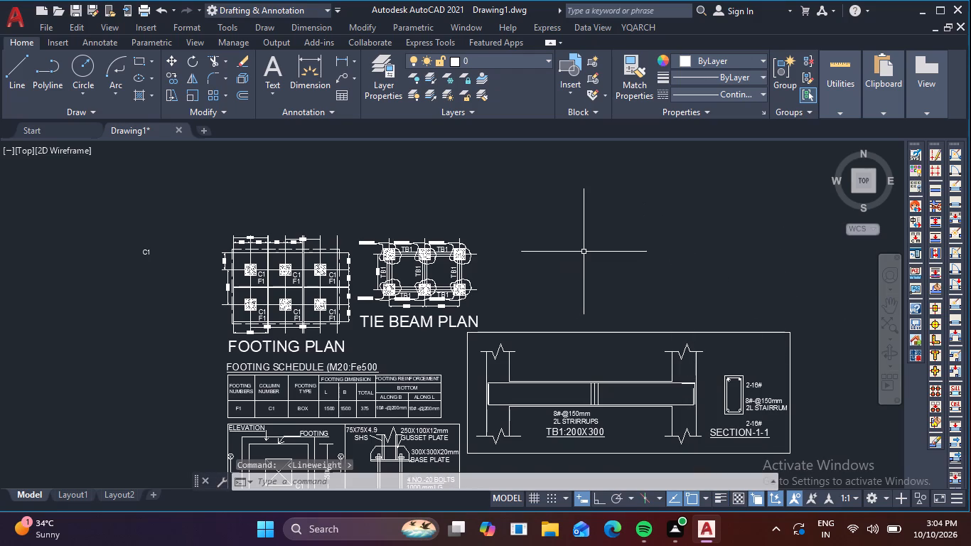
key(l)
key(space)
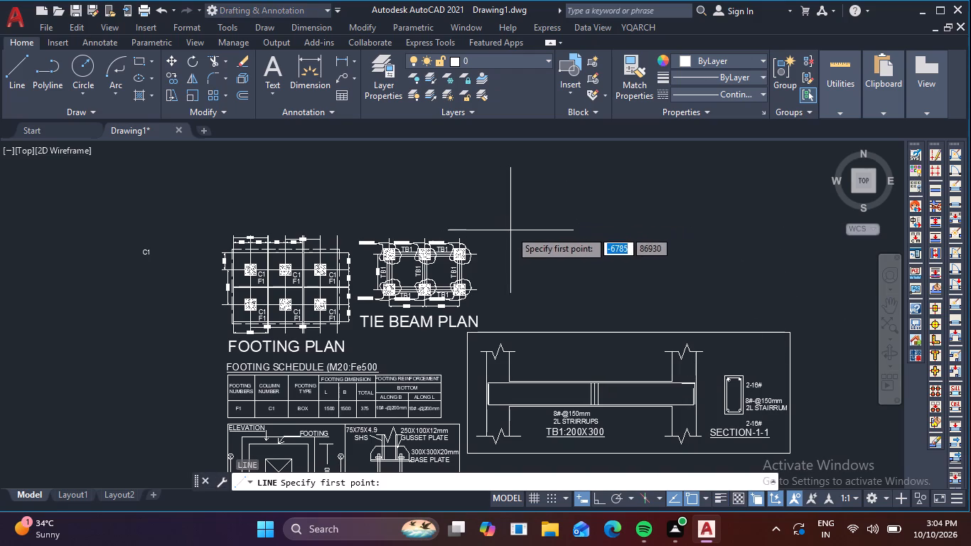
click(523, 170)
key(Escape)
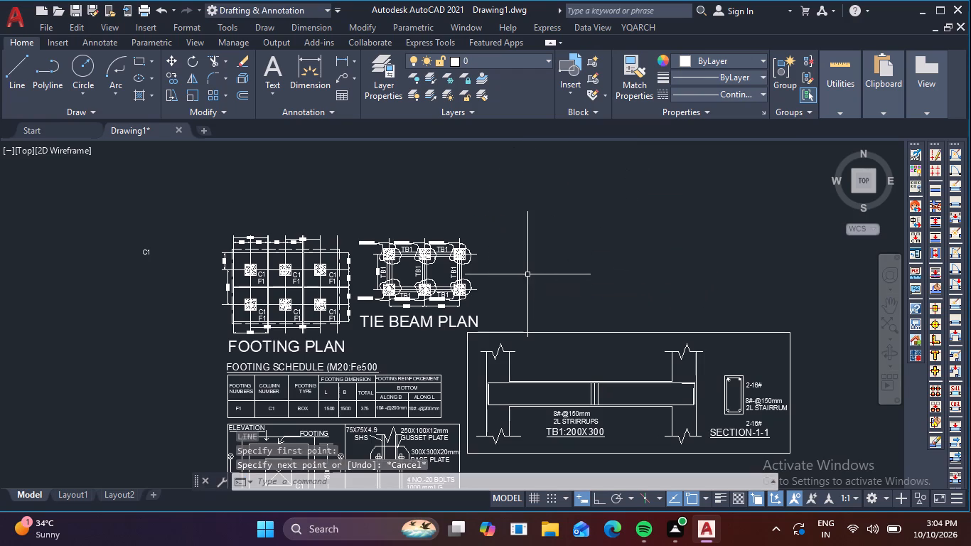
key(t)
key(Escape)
Draw a rectangle about 6190 wide above the tie beam detail, with its base on the detail frame's upper edge.
text(REC)
key(space)
click(526, 180)
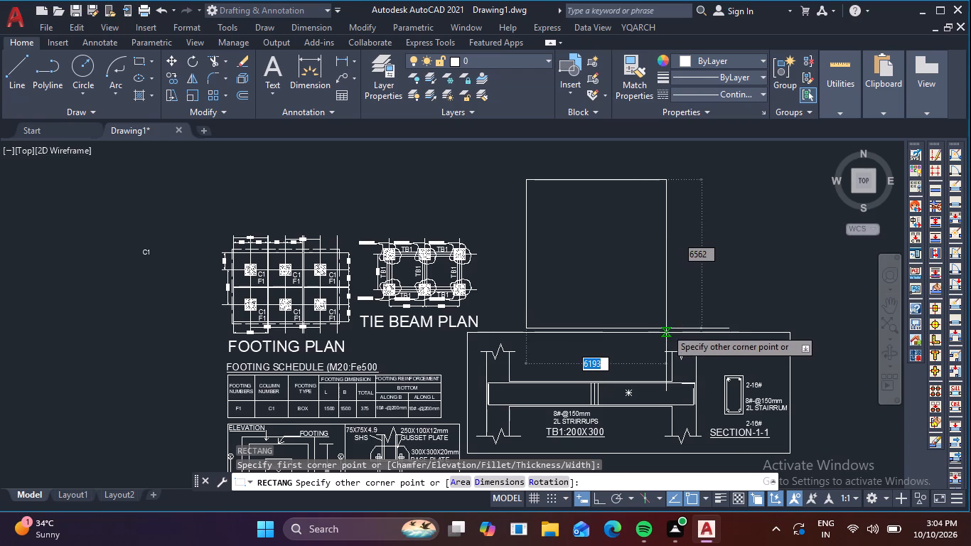
click(666, 328)
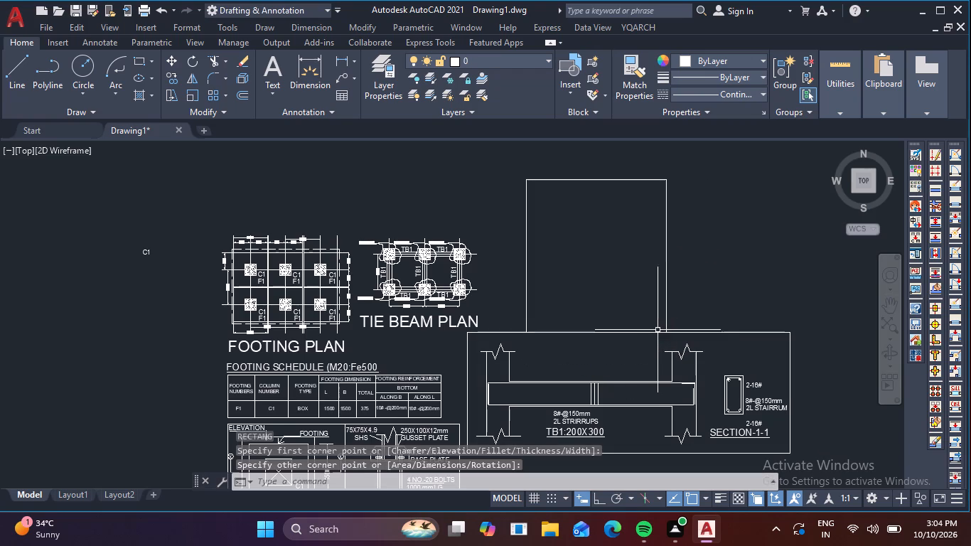
With Ortho on, draw a full-height vertical line inside the new rectangle, about a quarter of its width from the left edge.
key(l)
key(space)
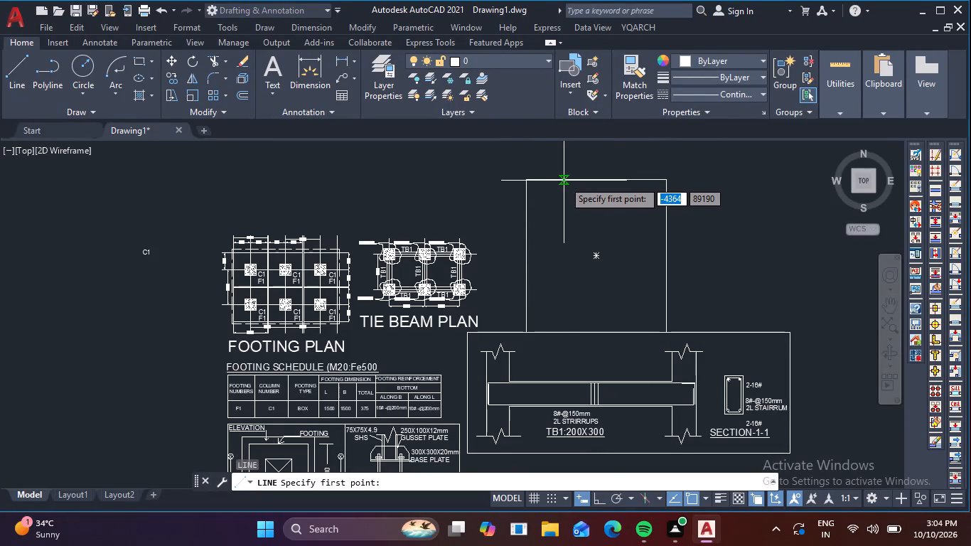
click(563, 181)
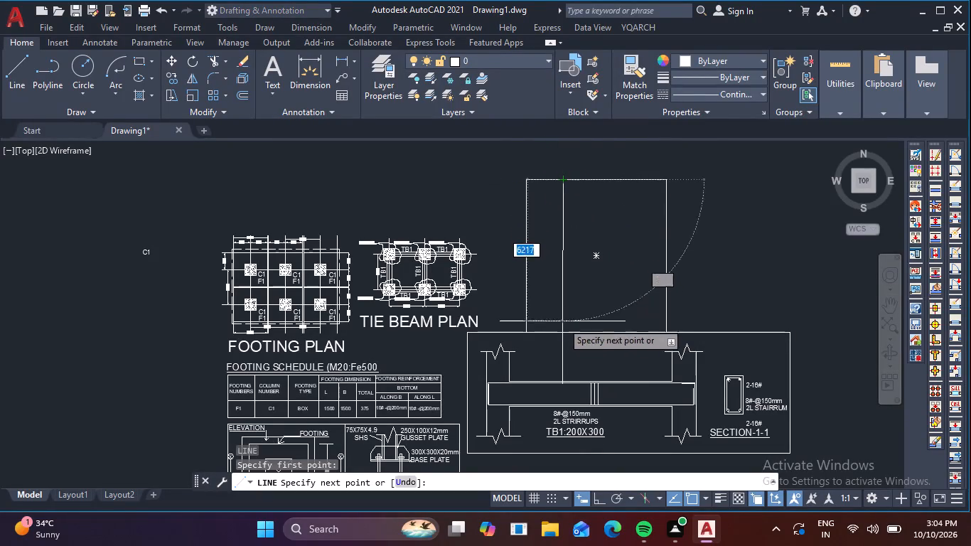
key(F8)
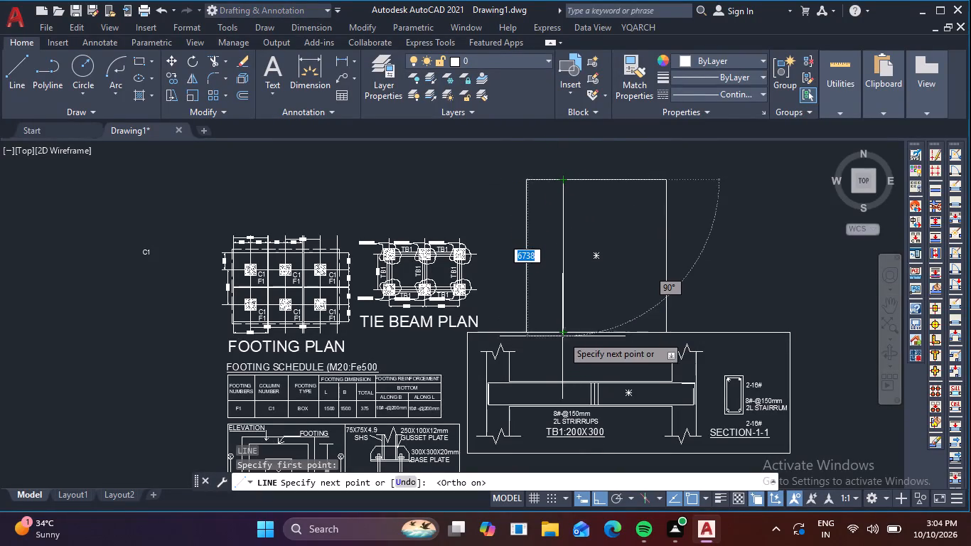
click(560, 334)
key(Escape)
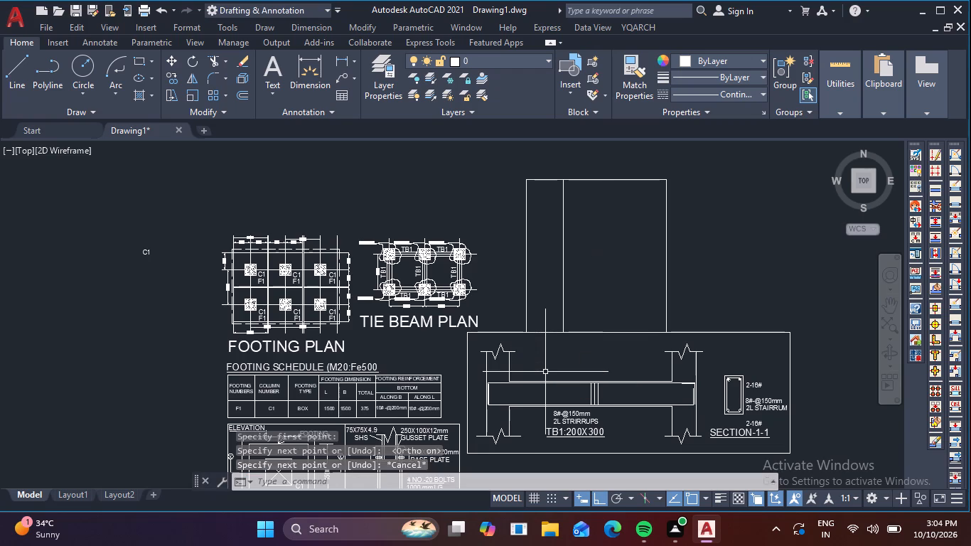
Draw a horizontal line across the full width of the new rectangle, a short distance above its lower edge.
key(space)
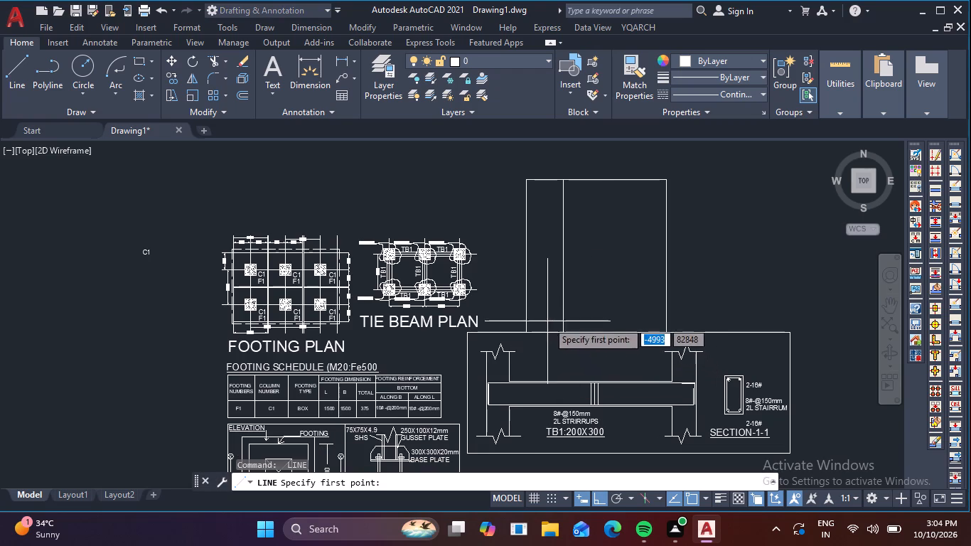
click(526, 313)
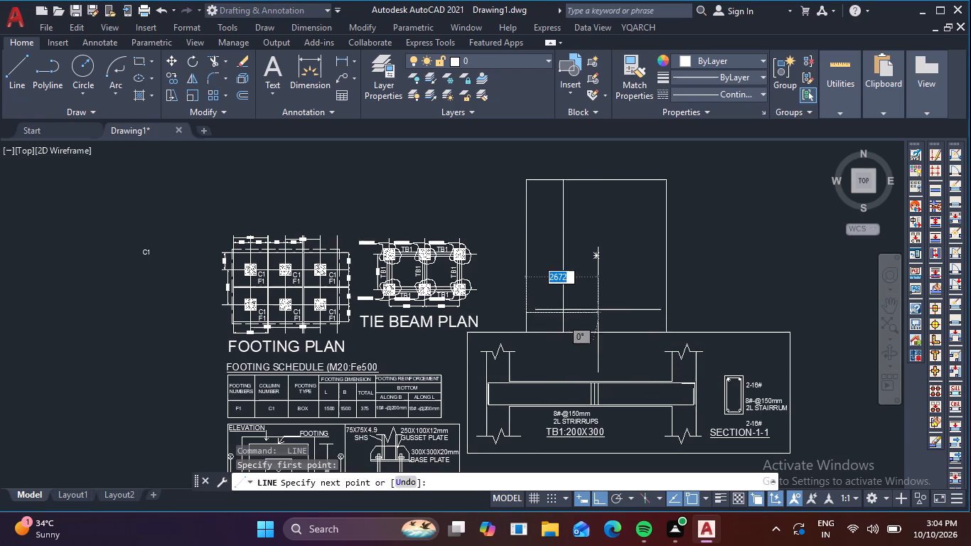
click(663, 313)
key(space)
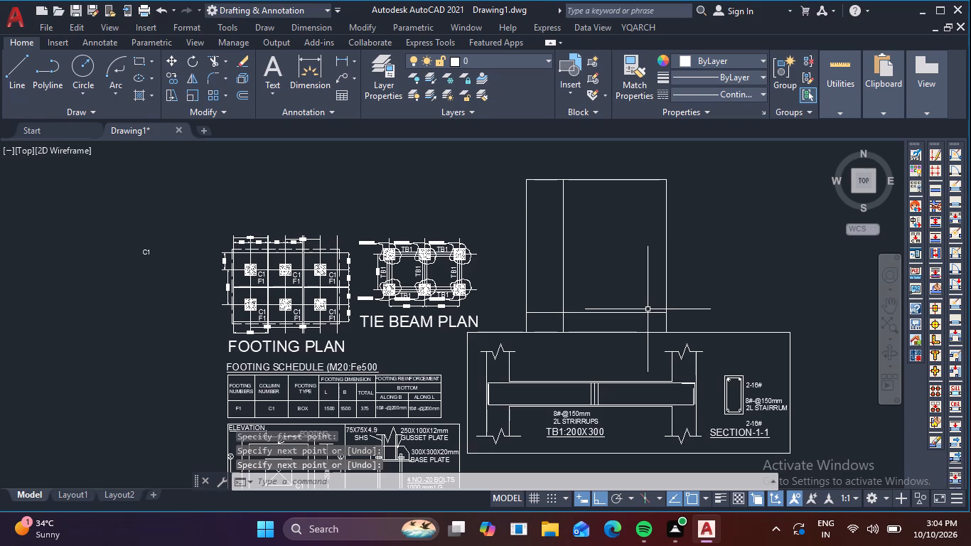
Draw a horizontal line about 4560 long from the inner vertical line to the rectangle's right edge, slightly above mid-height.
key(space)
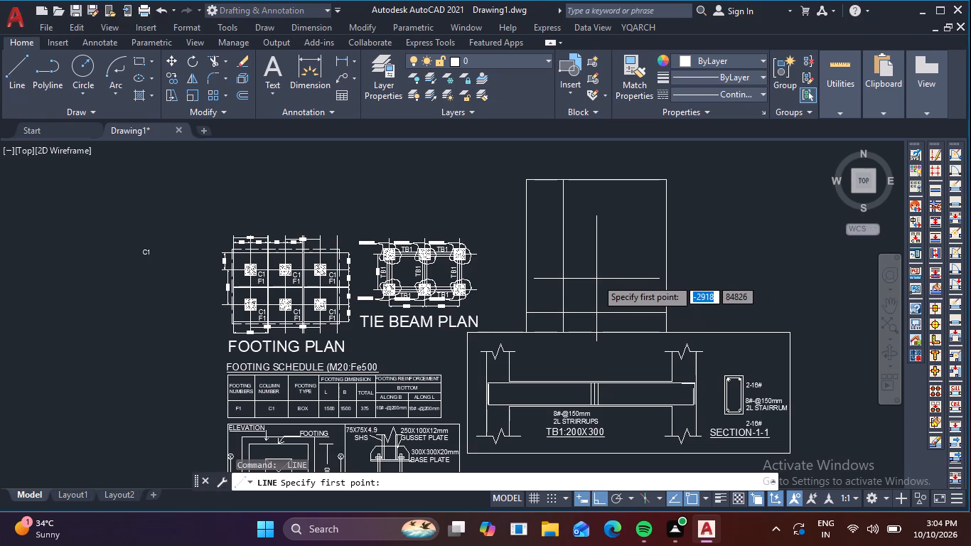
click(559, 246)
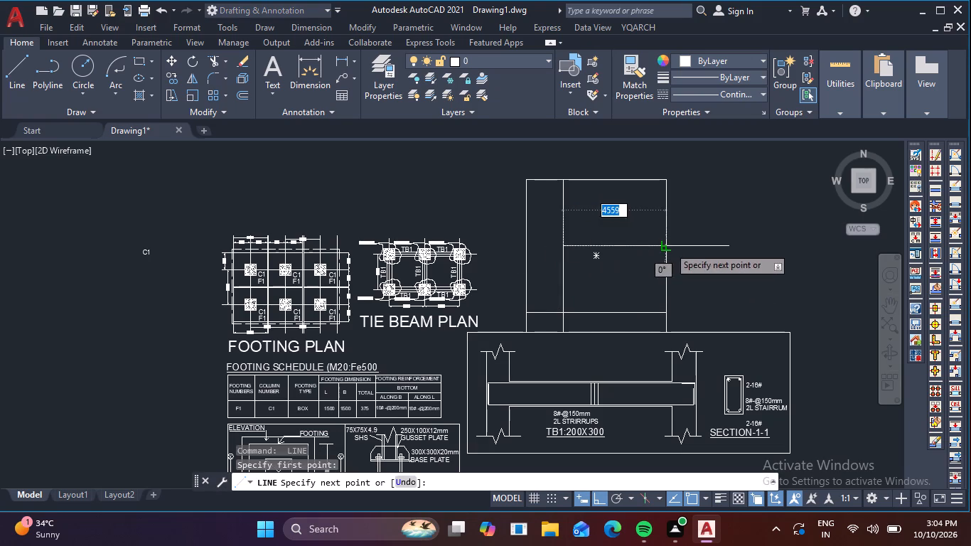
click(670, 247)
key(space)
Draw a second horizontal line about 4560 long from the inner vertical line to the right edge, slightly below the mid-height line.
key(space)
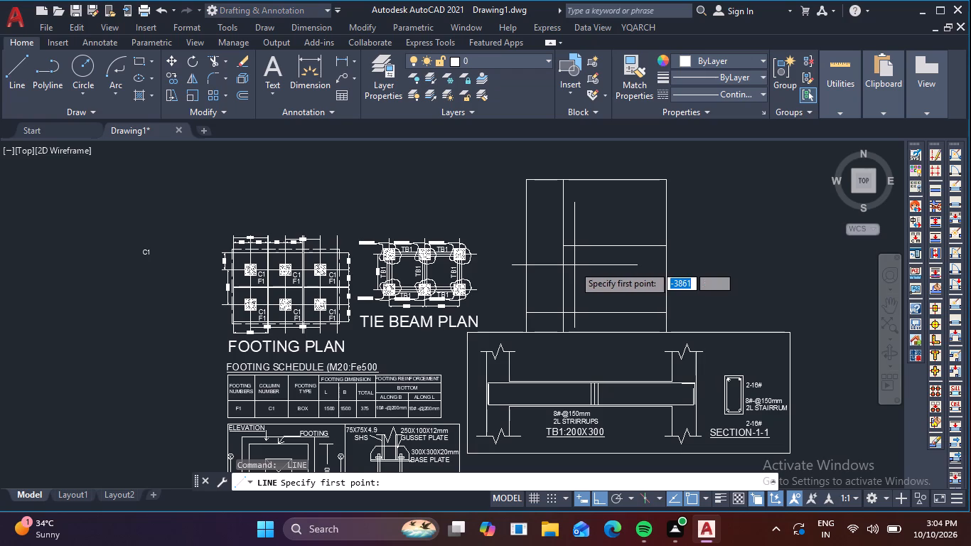
click(569, 265)
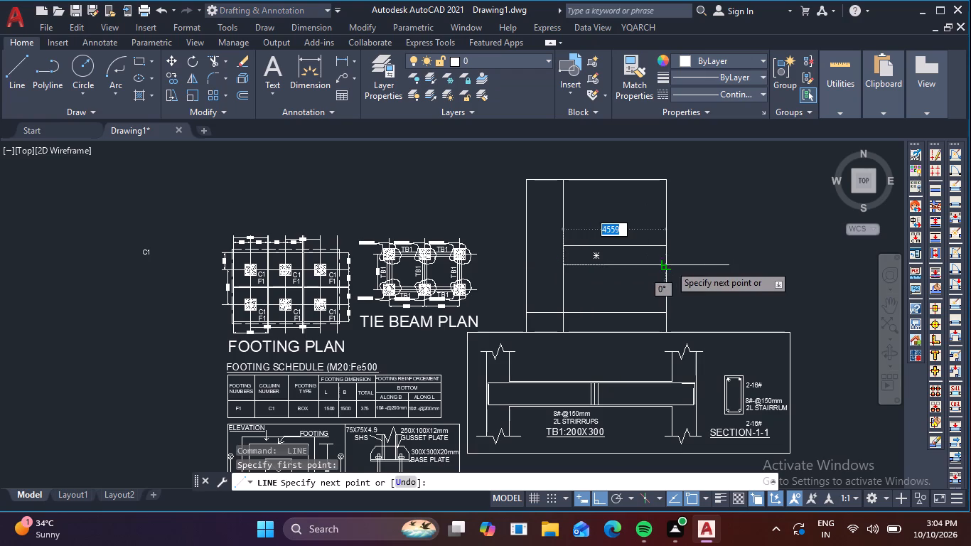
click(670, 264)
key(space)
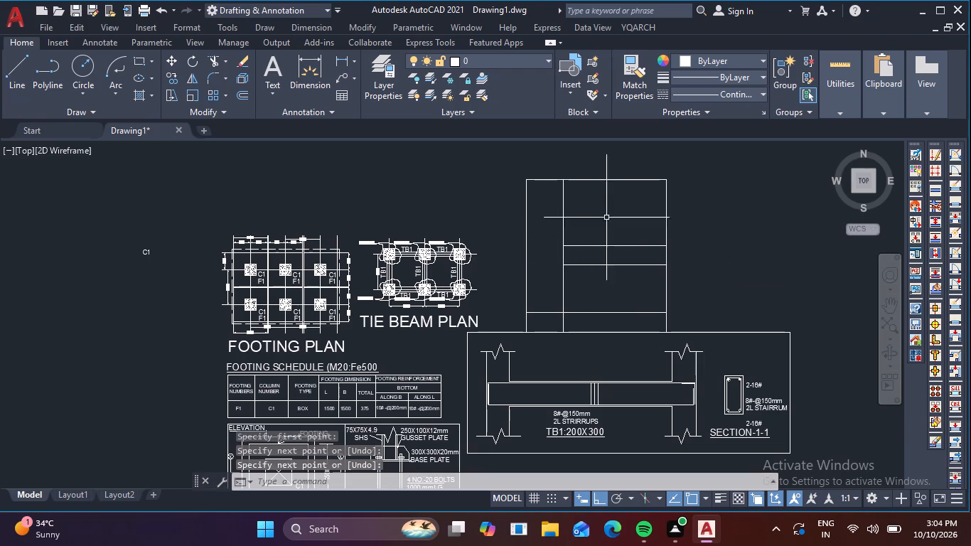
Draw a small upright rectangle about 530 wide inside the large upper compartment of the divided rectangle.
scroll(645, 210, up, 2)
middle_drag(643, 213, 637, 262)
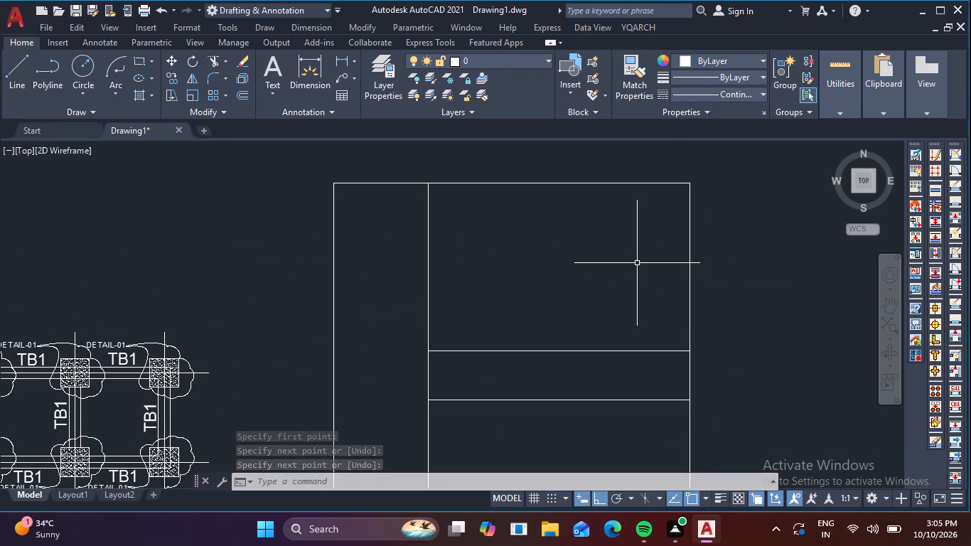
click(140, 56)
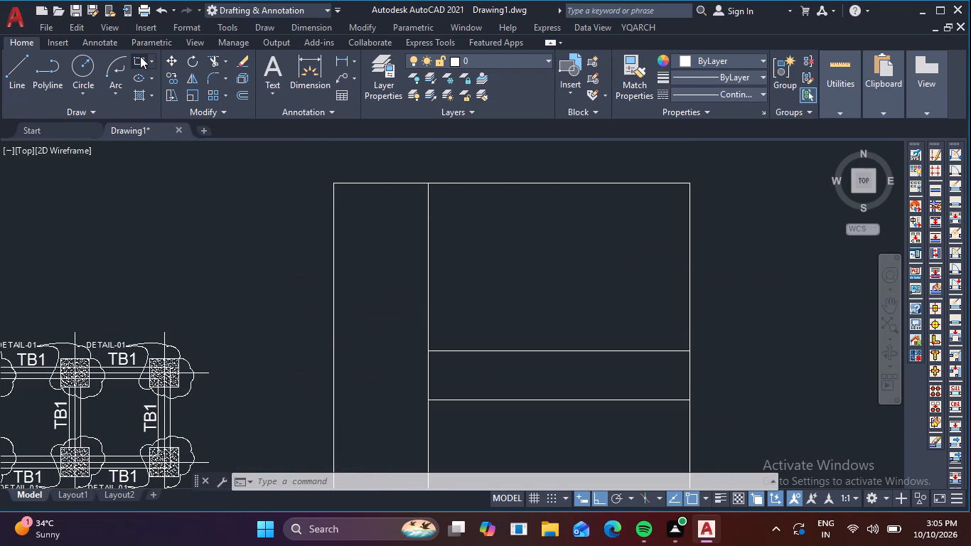
click(519, 235)
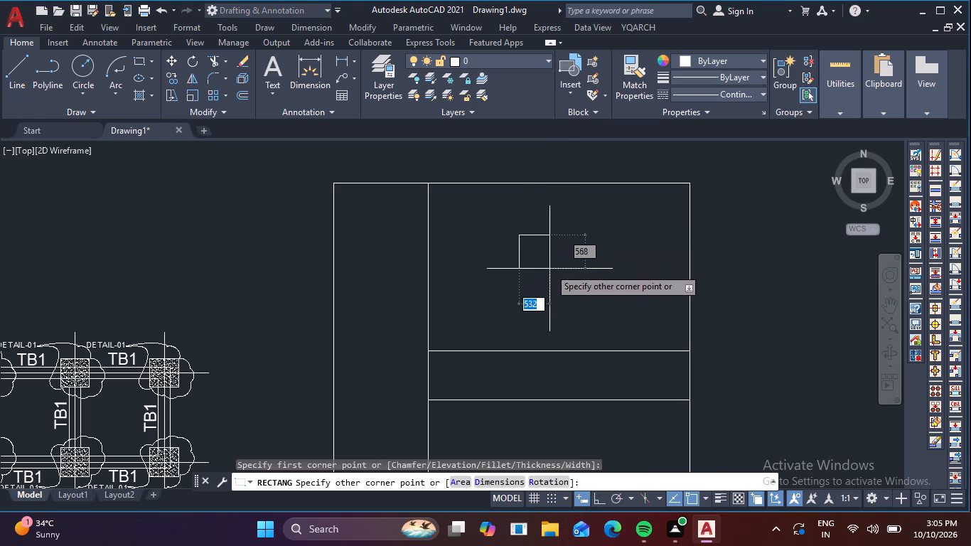
click(550, 304)
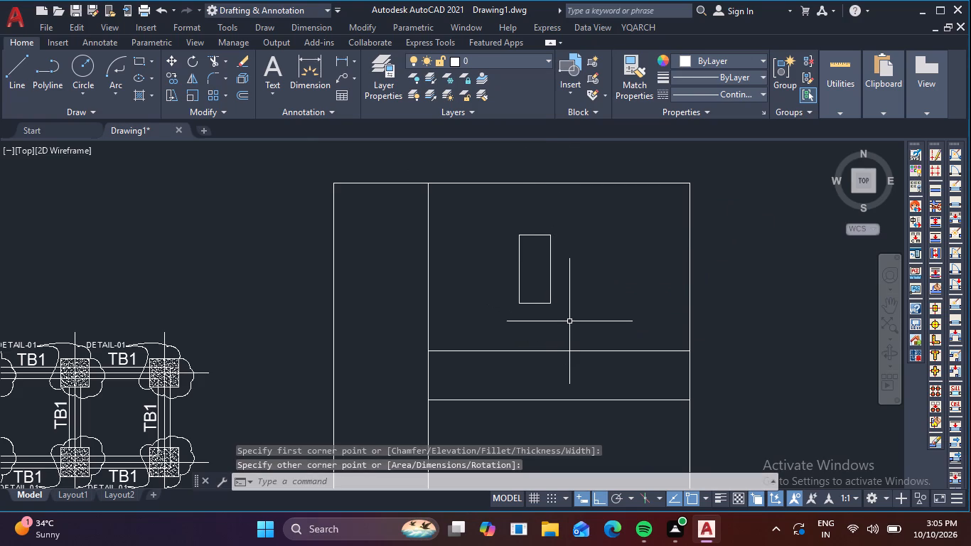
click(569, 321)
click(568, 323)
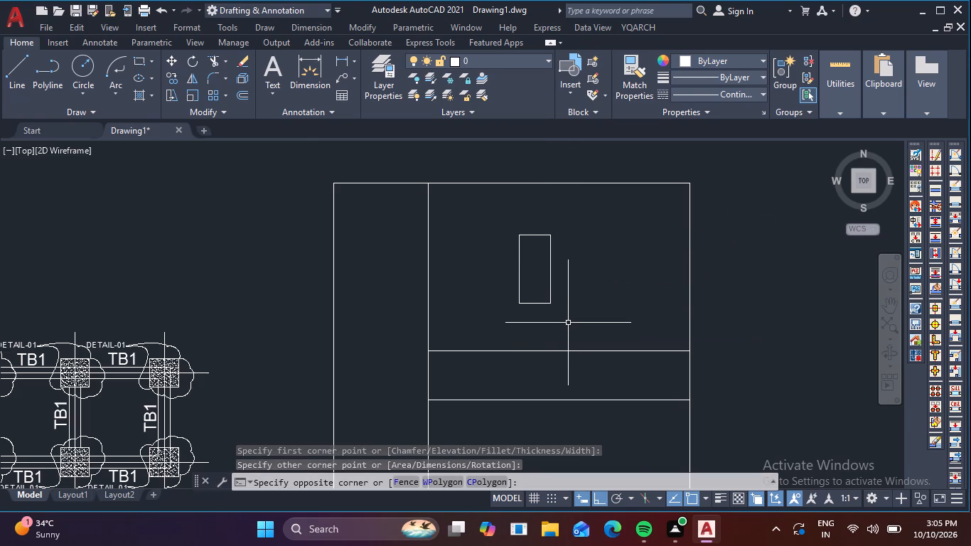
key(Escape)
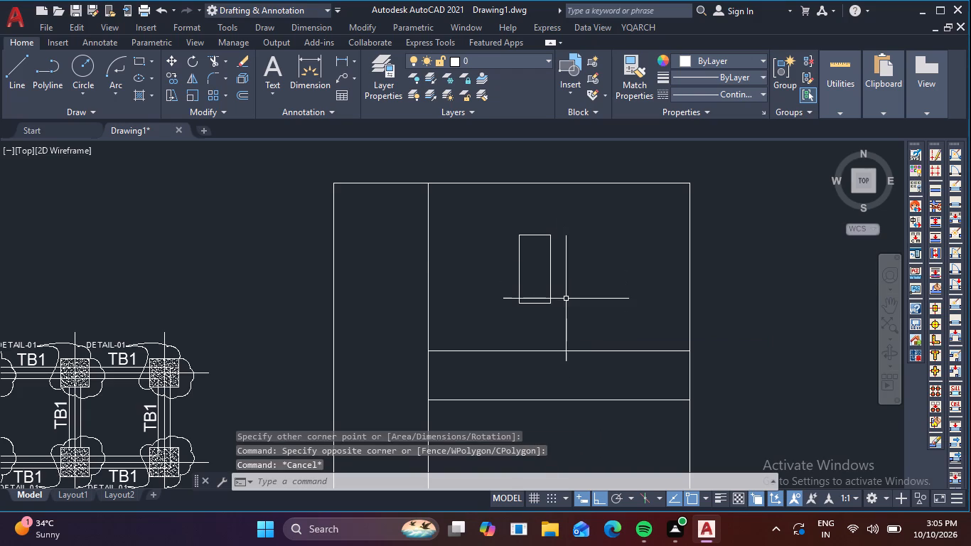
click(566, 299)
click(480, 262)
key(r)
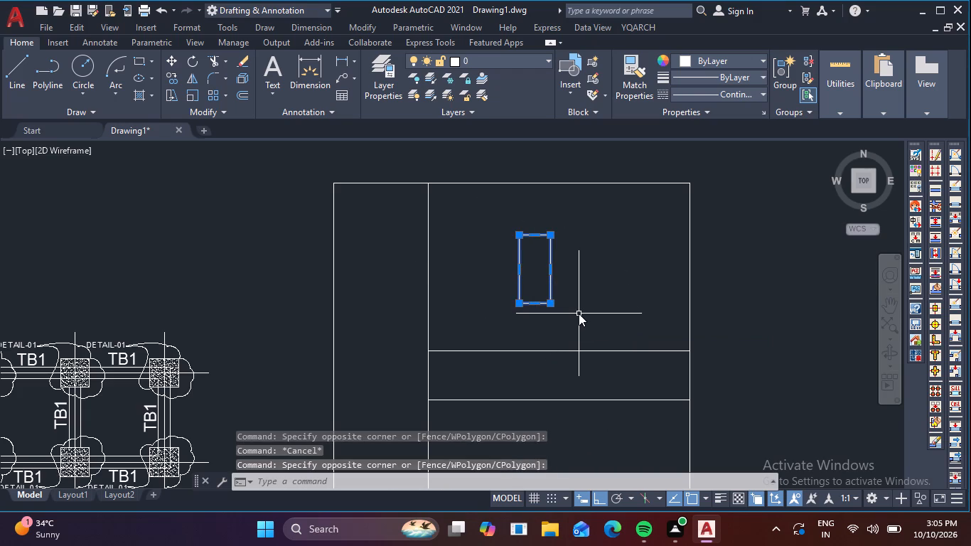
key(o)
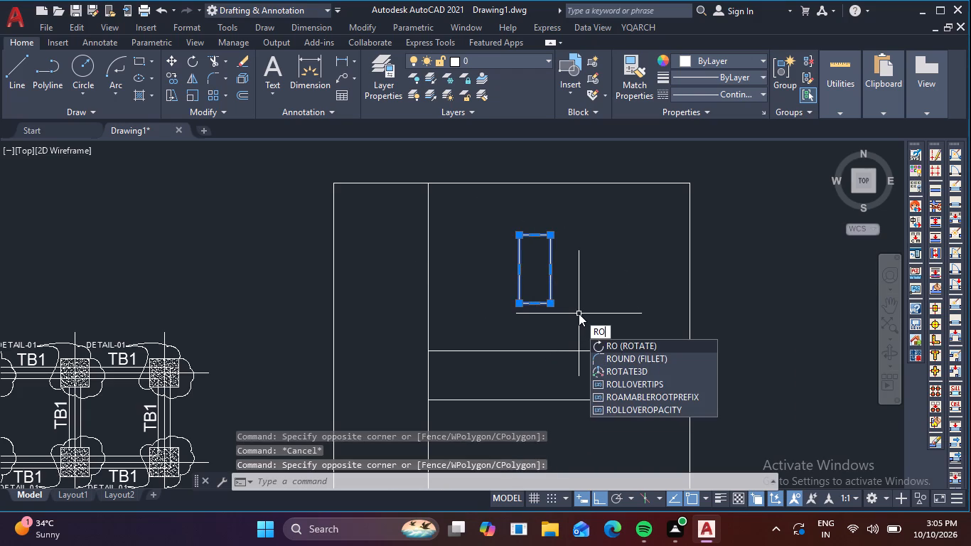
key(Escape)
Copy the small upright rectangle about 247 horizontally to the right, overlapping the original.
drag(562, 312, 540, 298)
click(506, 275)
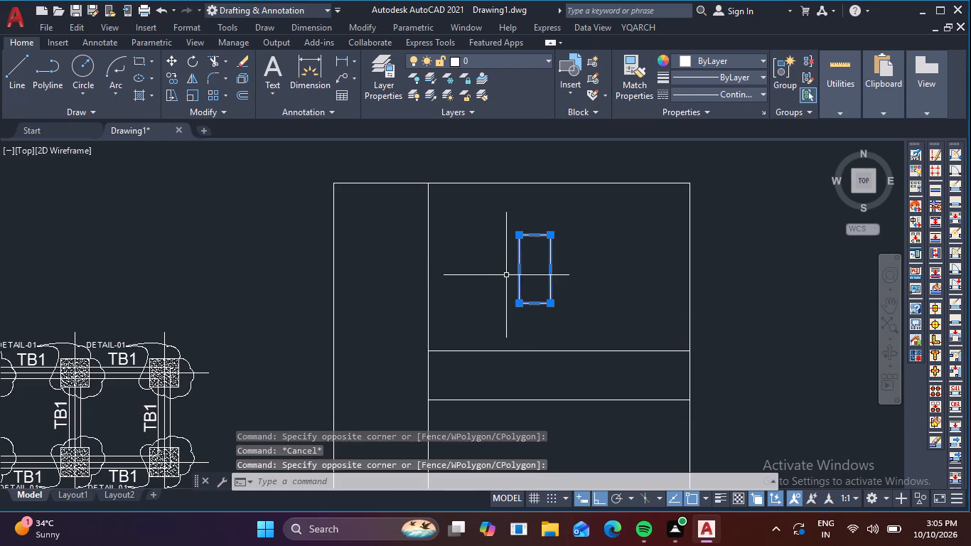
text(CO)
key(space)
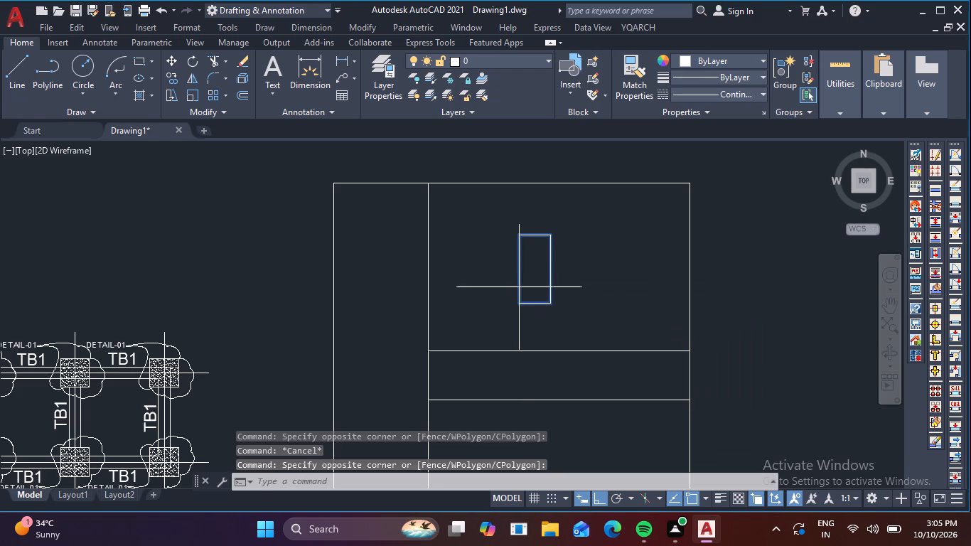
click(547, 294)
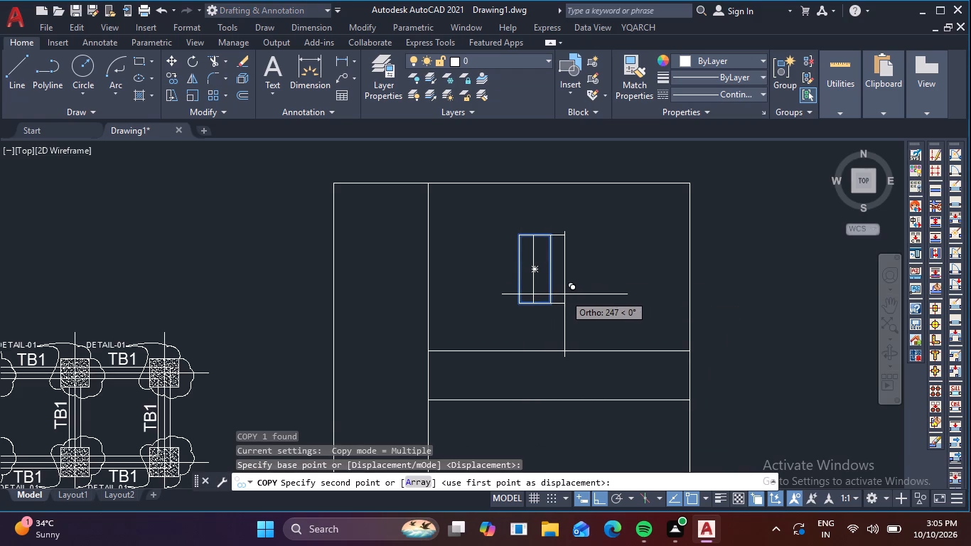
click(564, 294)
key(Escape)
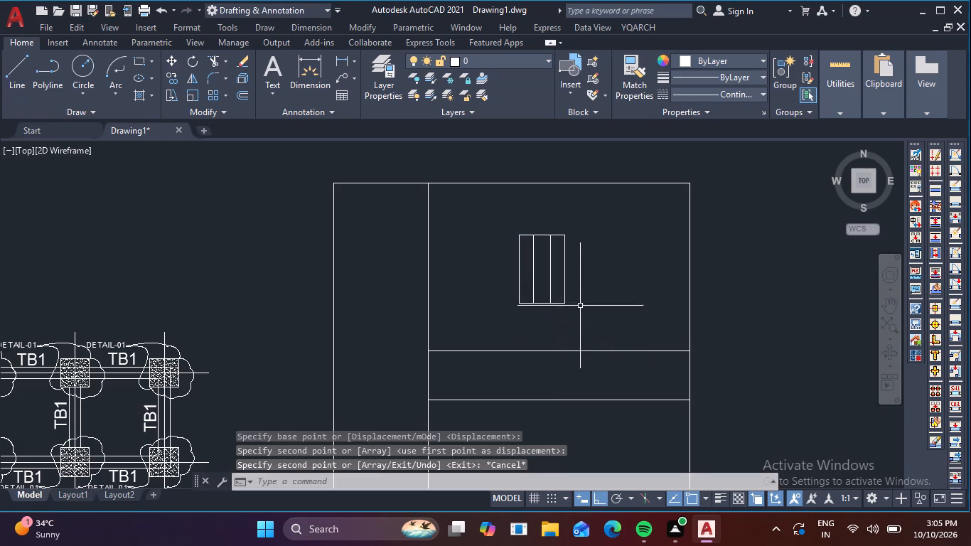
Rotate the copied rectangle to 270° about the midpoint of its bottom edge so it lies horizontally.
click(564, 296)
text(RO)
key(space)
click(549, 304)
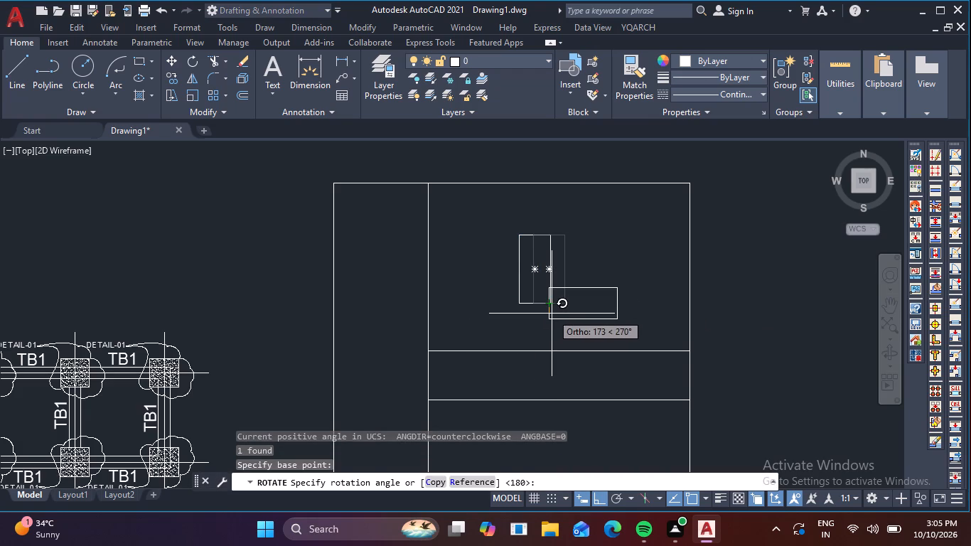
click(552, 314)
Move the horizontal rectangle 247 to the left, placing its left-edge midpoint on the upright rectangle's bottom-edge midpoint.
click(571, 319)
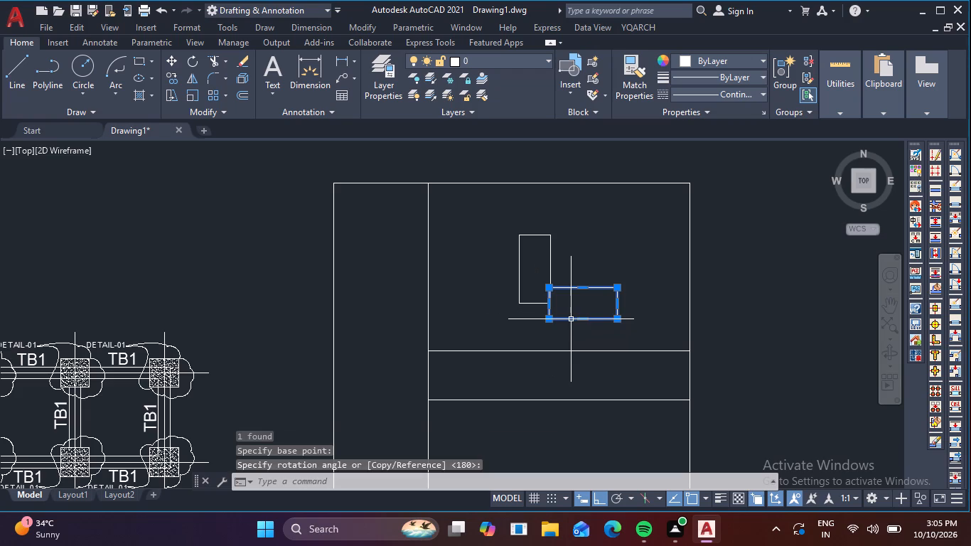
text(M)
key(space)
scroll(537, 306, up, 2)
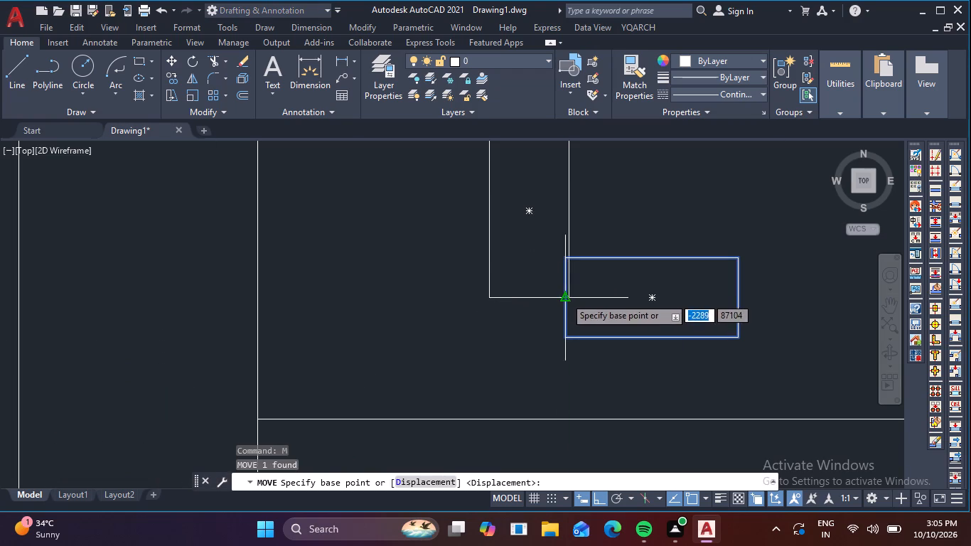
click(566, 297)
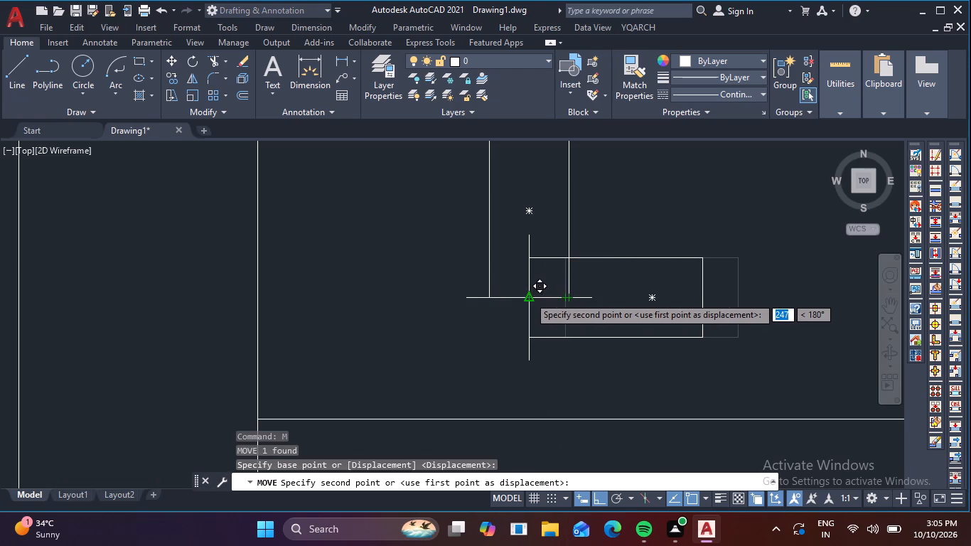
click(529, 296)
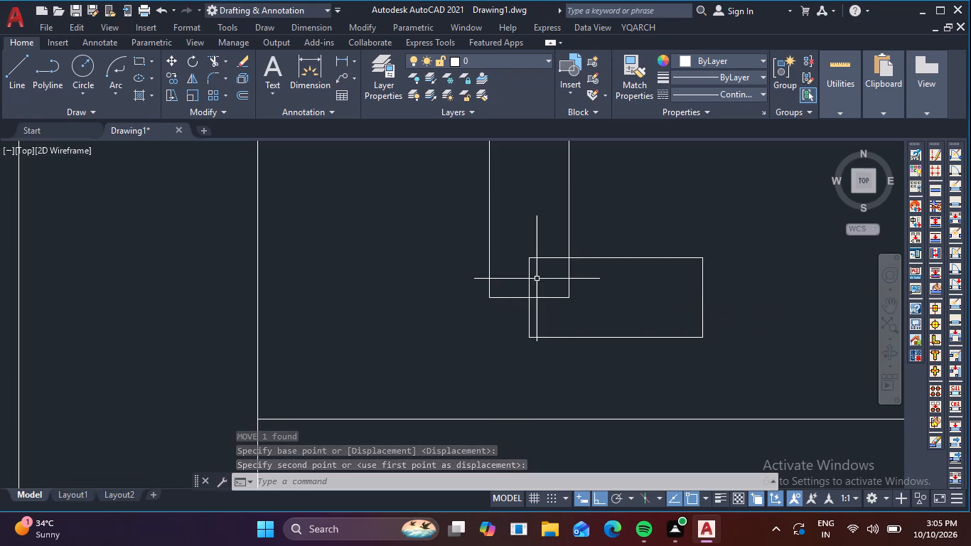
Draw a rectangle about 1351 by 1204 overlapping the lower part of the upright rectangle and the left part of the horizontal one.
click(136, 58)
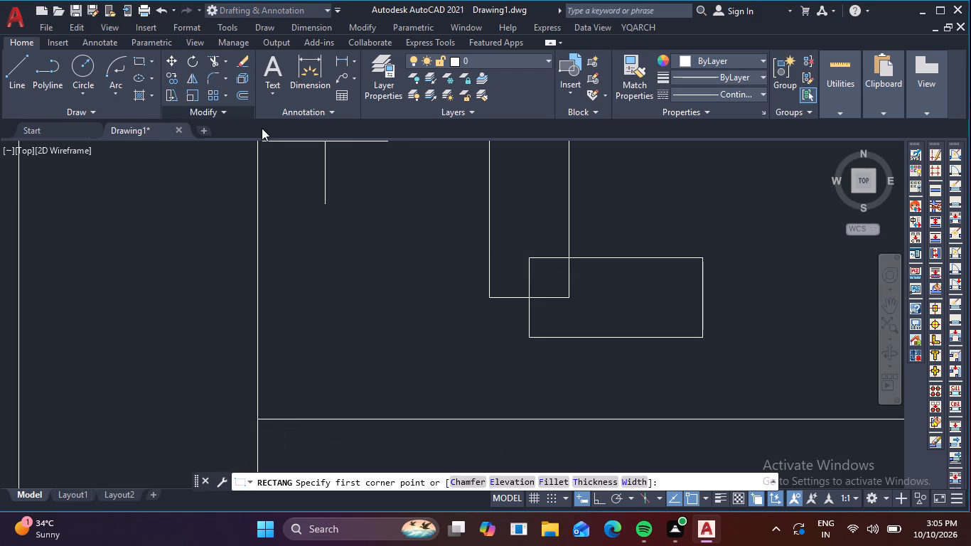
click(415, 198)
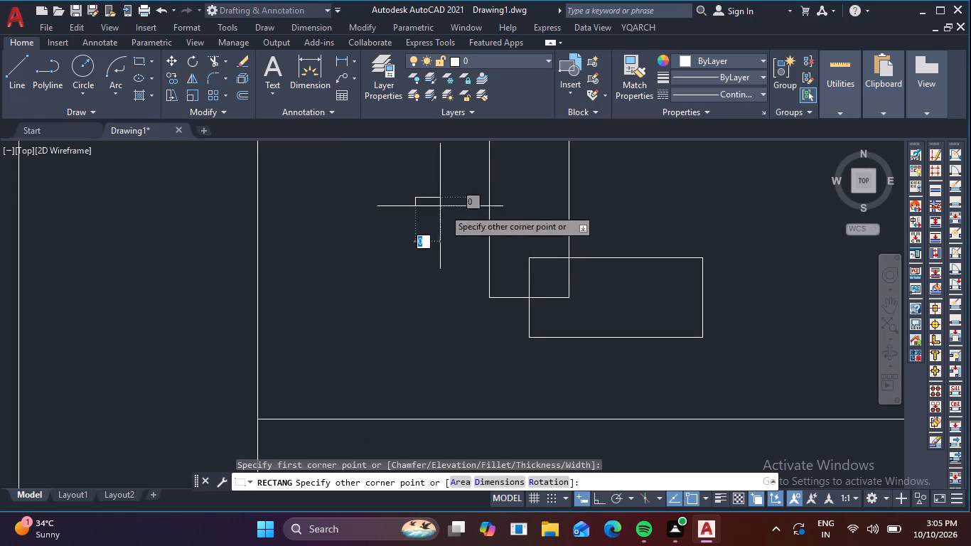
click(613, 374)
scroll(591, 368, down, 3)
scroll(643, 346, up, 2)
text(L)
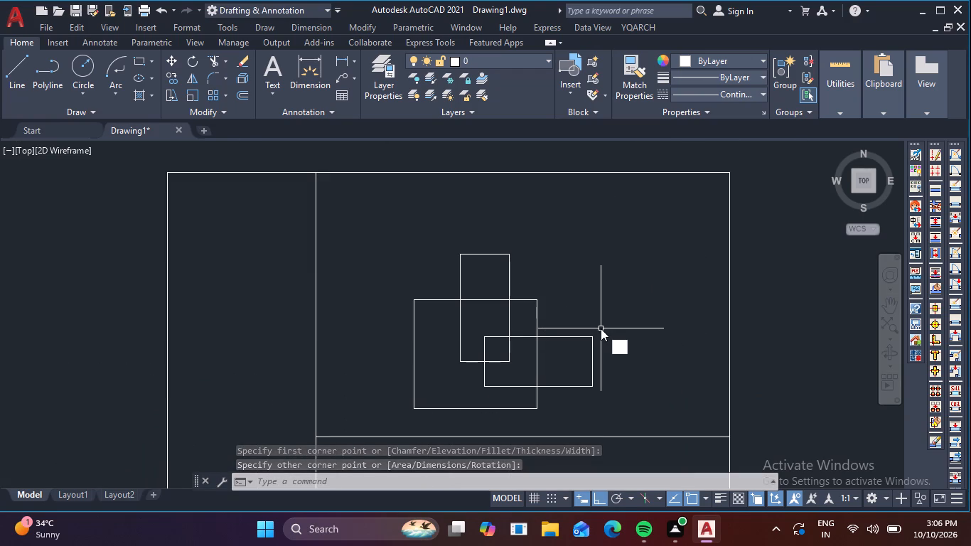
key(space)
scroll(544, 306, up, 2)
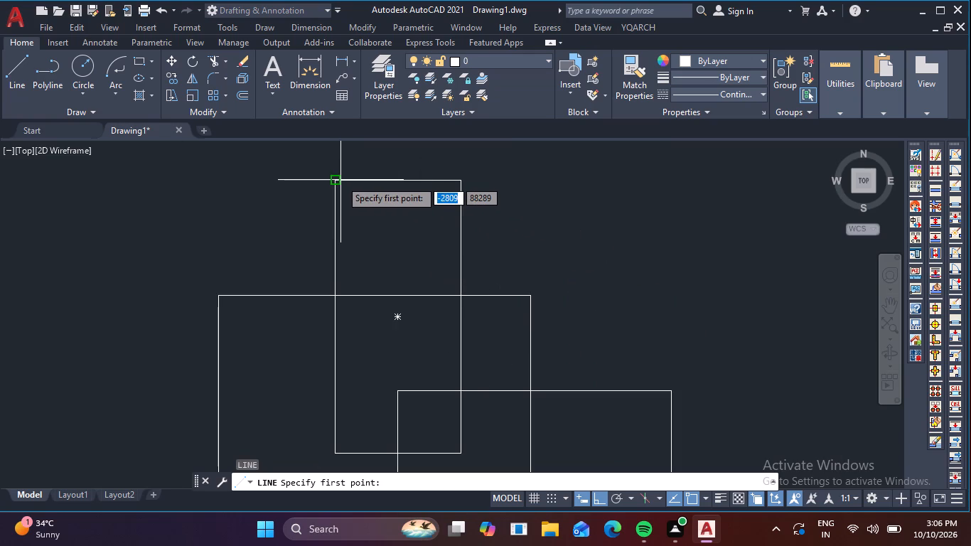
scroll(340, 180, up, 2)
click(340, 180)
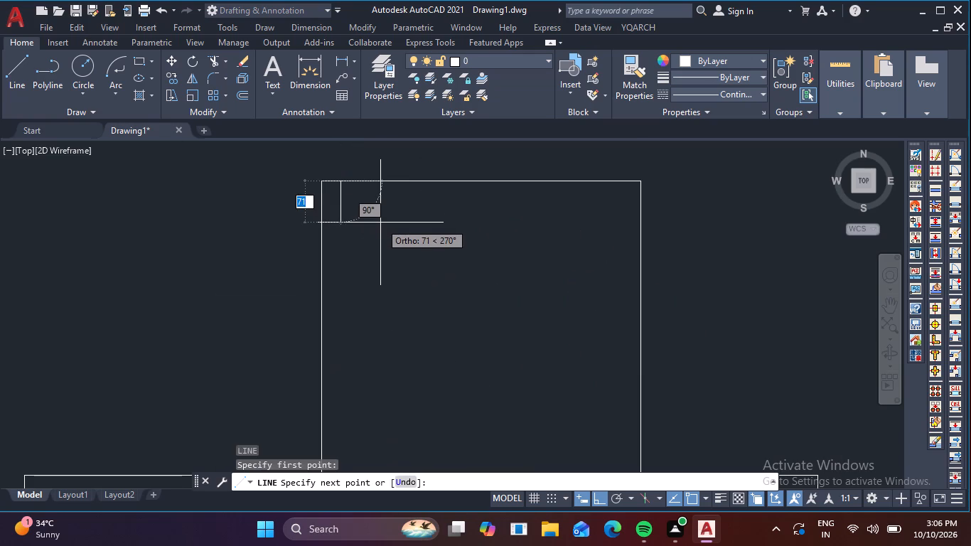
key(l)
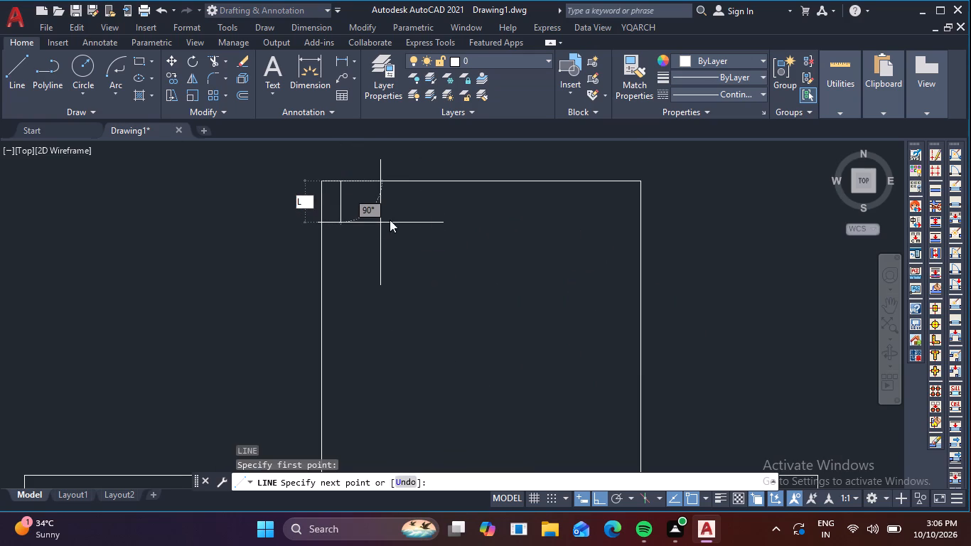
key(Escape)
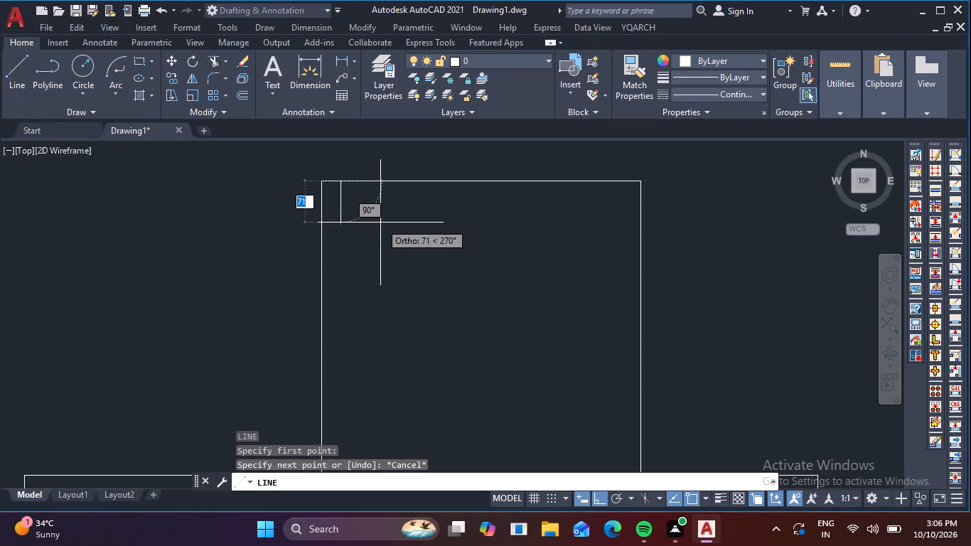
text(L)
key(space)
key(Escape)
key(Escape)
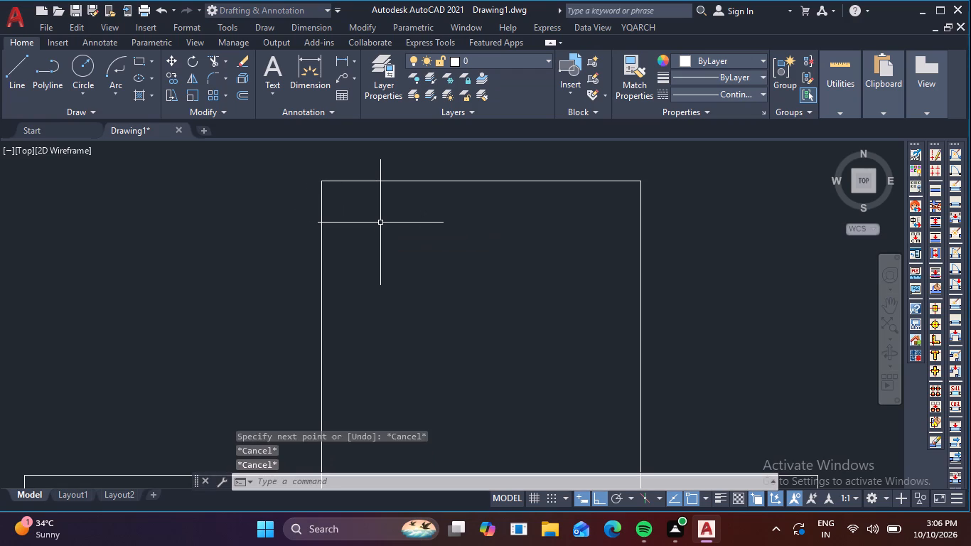
With Ortho off, draw a diagonal line about 85 long, sloping down to the right from the upright rectangle's top edge near its left corner.
text(L)
key(space)
key(F8)
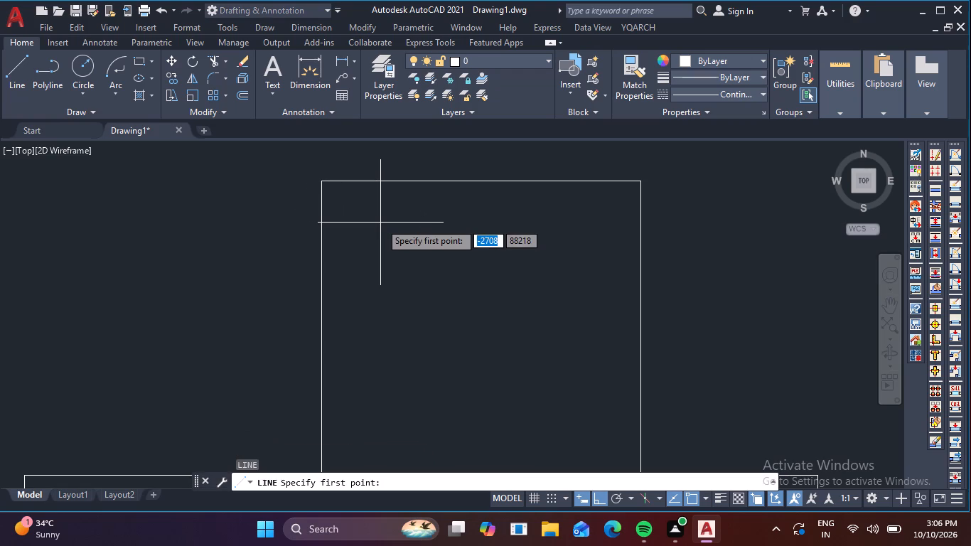
click(340, 184)
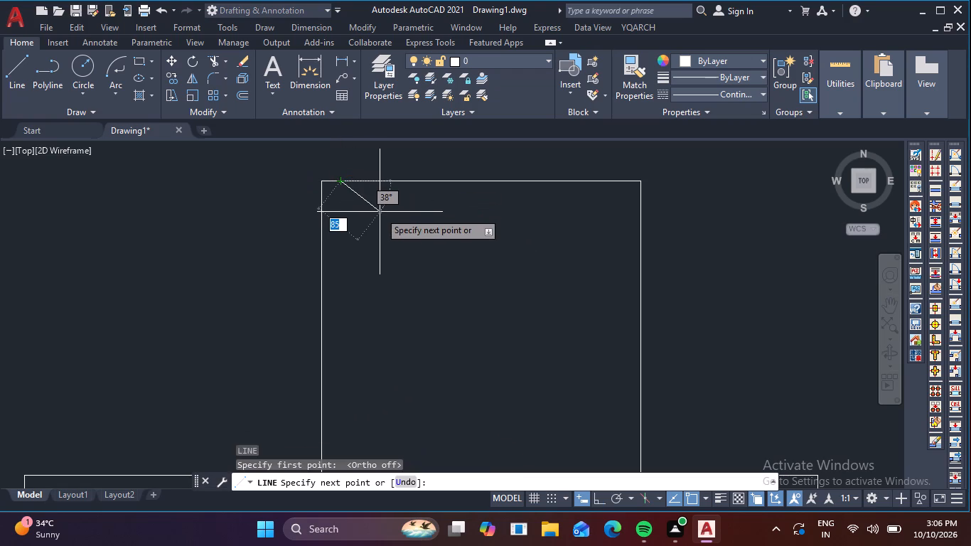
click(380, 212)
key(Escape)
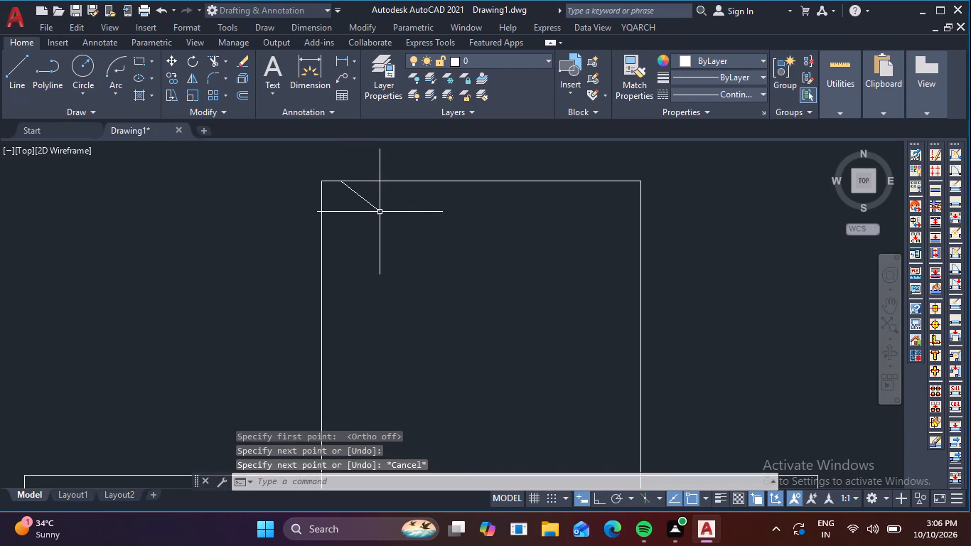
Copy the short diagonal line from its upper end to a point on the upright rectangle's left edge, about 49 away at 227°.
click(381, 212)
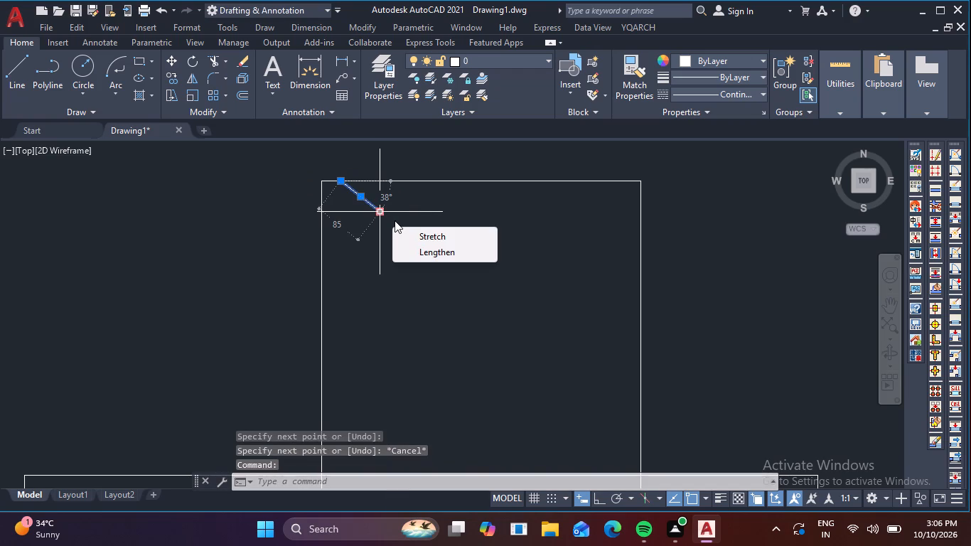
text(CO)
key(space)
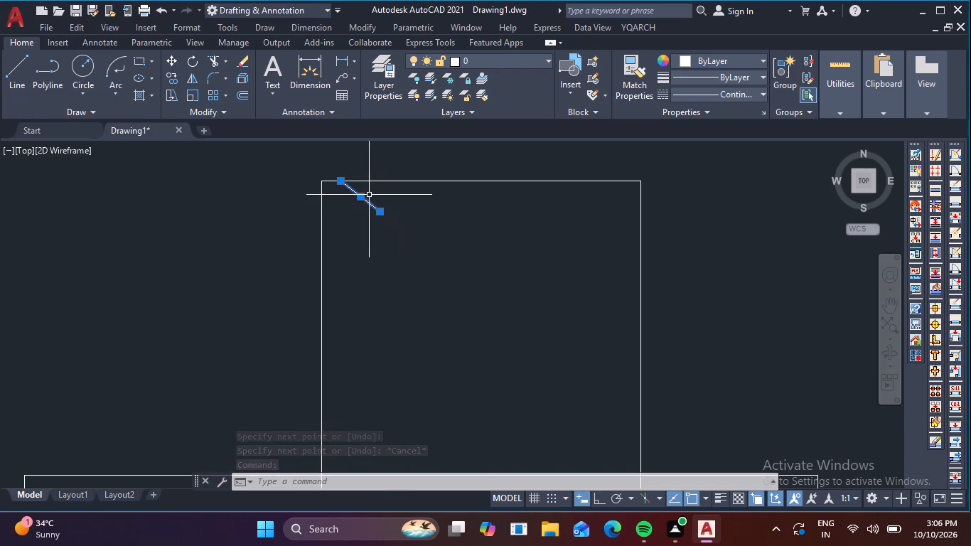
text(CO)
key(space)
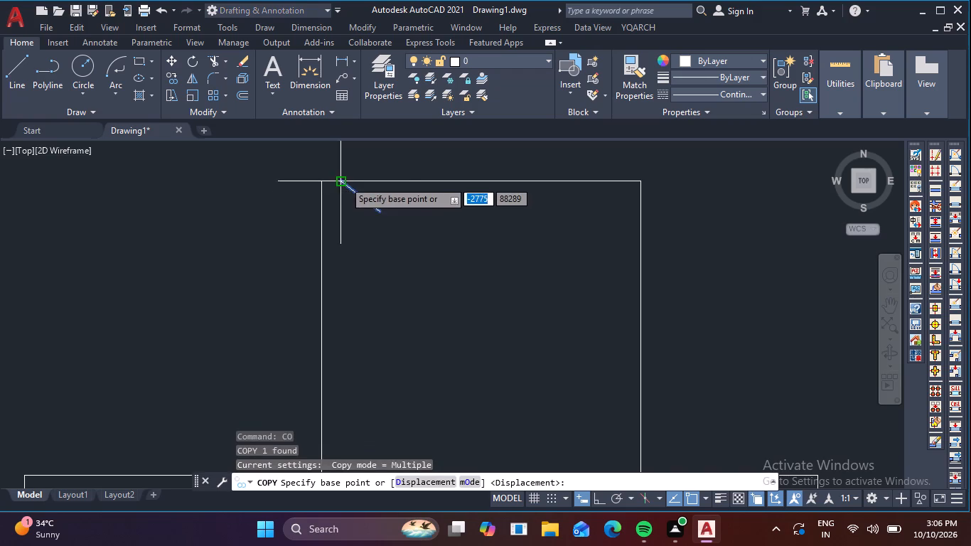
click(338, 182)
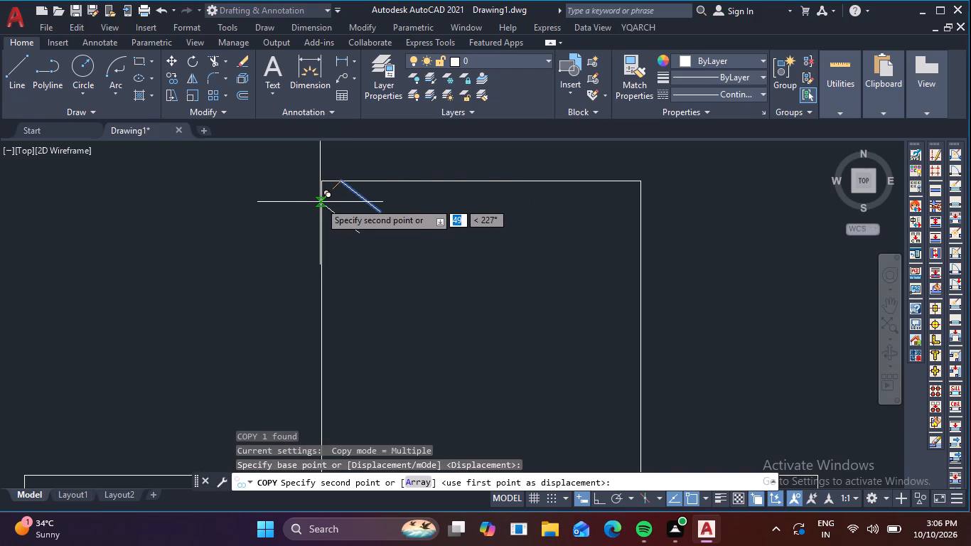
click(320, 202)
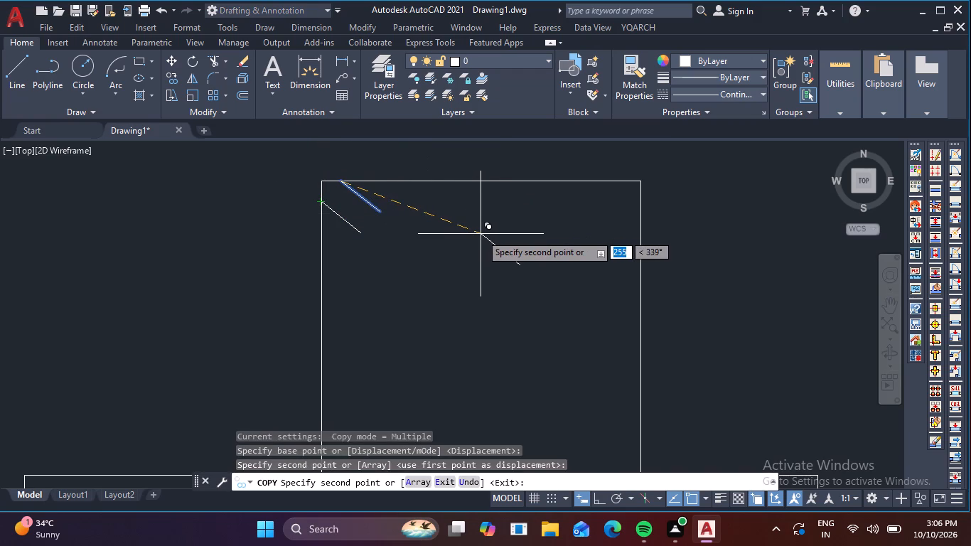
key(Escape)
Fillet all four corners of the upright rectangle at radius 100, using the Multiple option after the first corner.
scroll(482, 233, down, 4)
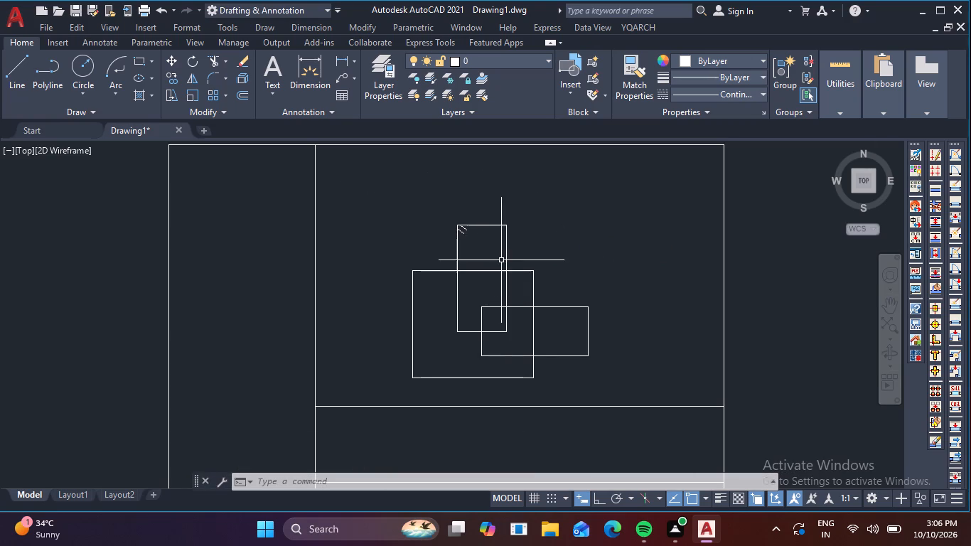
scroll(478, 247, up, 1)
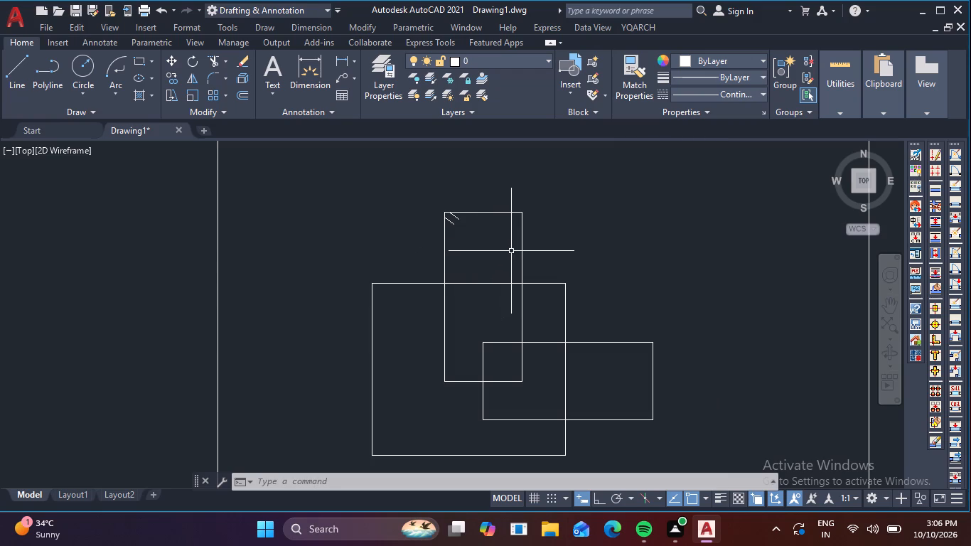
text(F)
key(space)
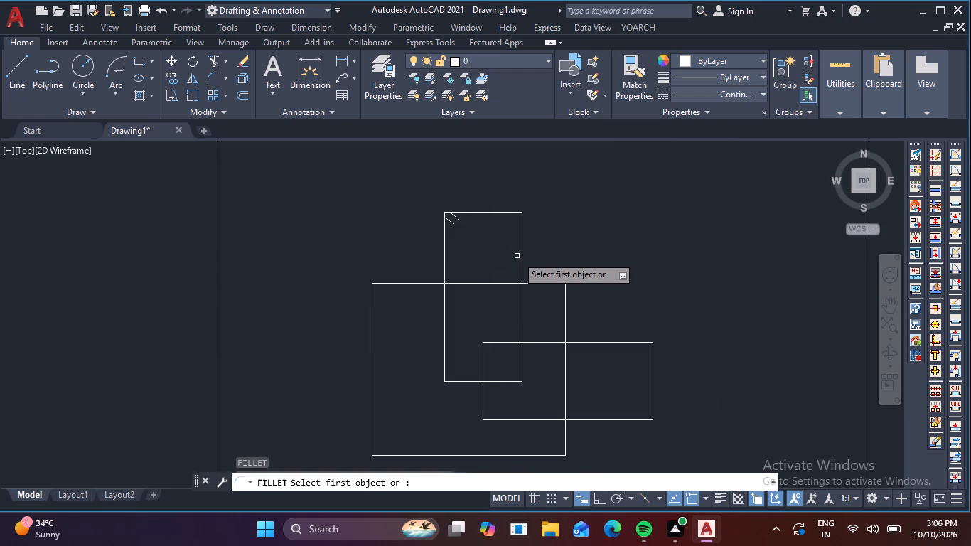
click(523, 225)
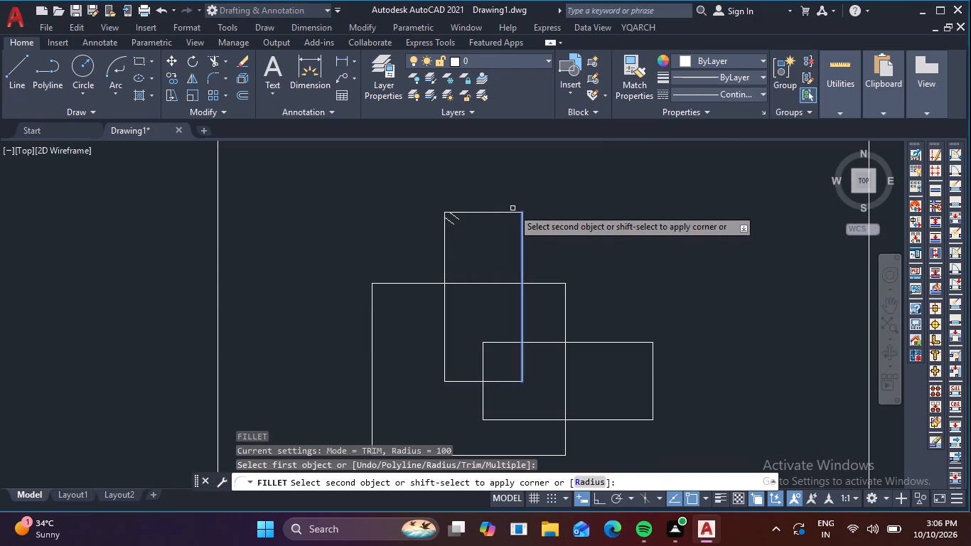
click(510, 214)
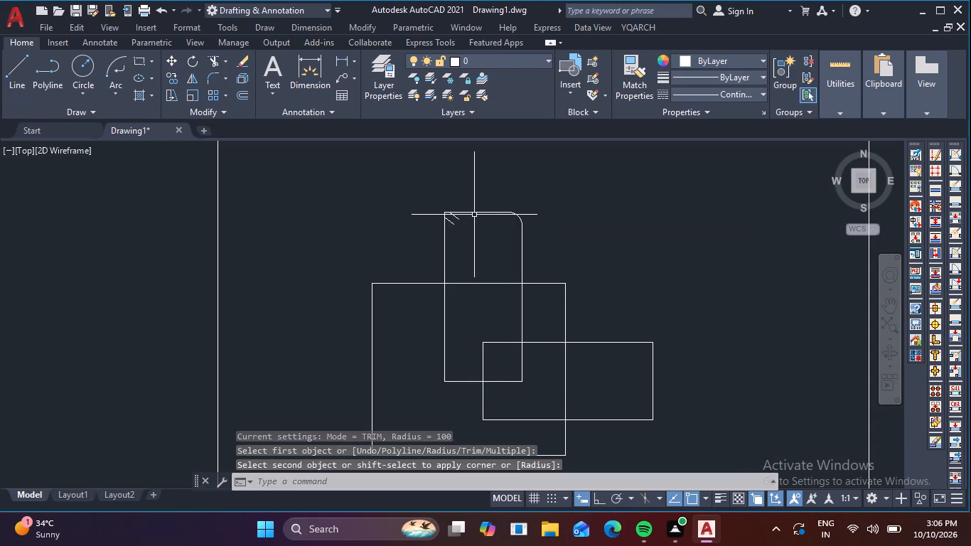
click(470, 213)
key(Escape)
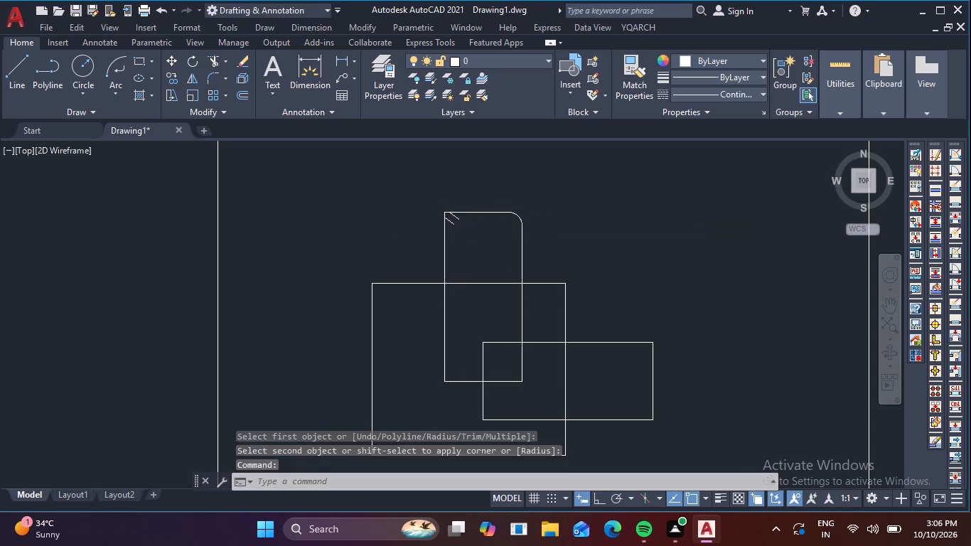
key(space)
click(559, 482)
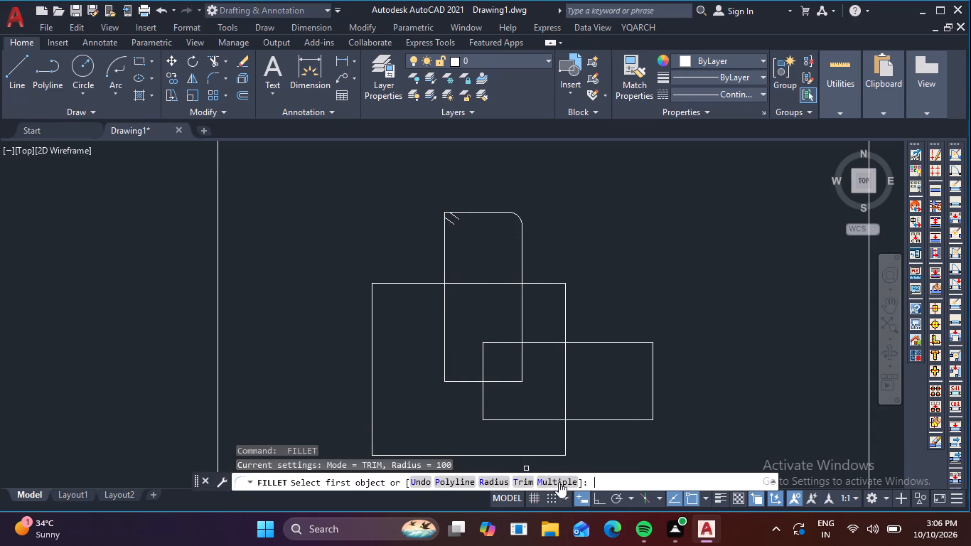
click(445, 230)
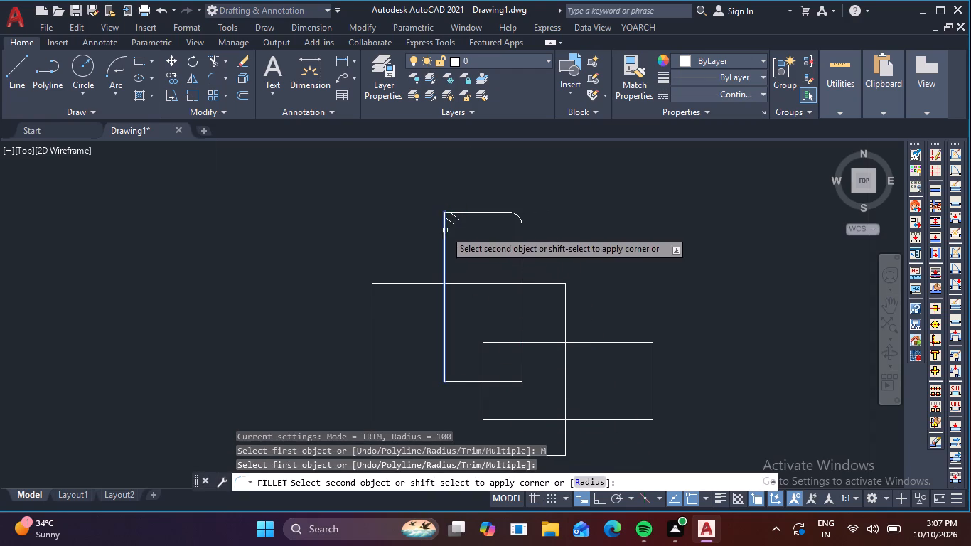
click(466, 212)
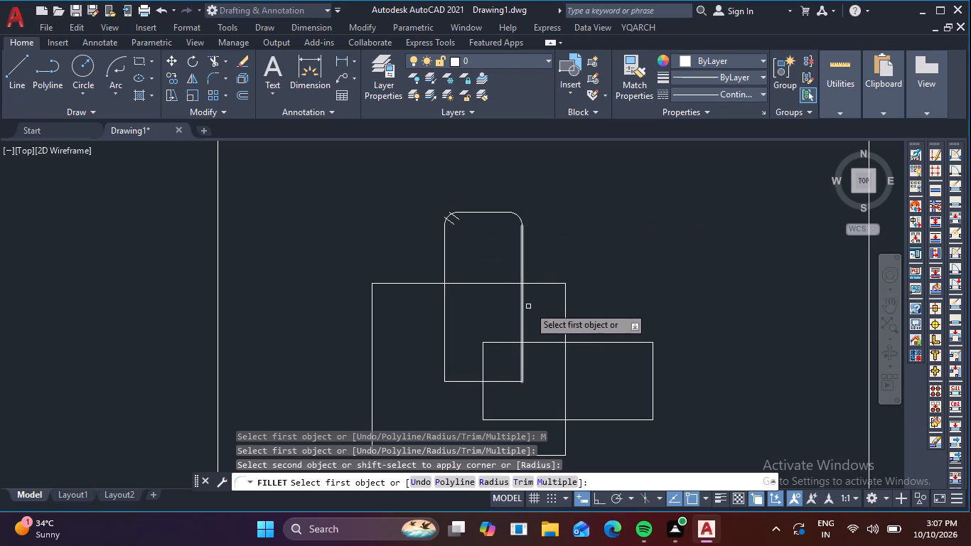
click(522, 375)
click(513, 382)
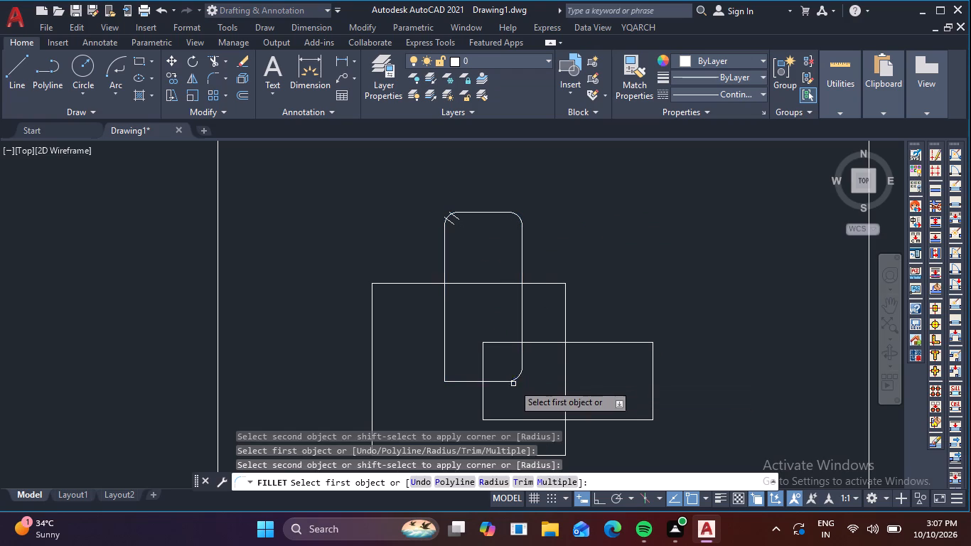
click(460, 381)
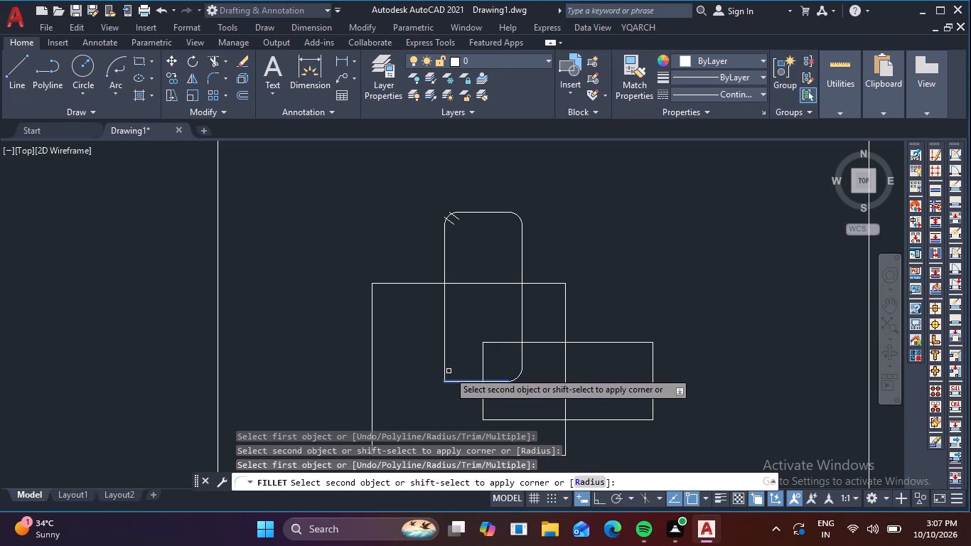
click(443, 371)
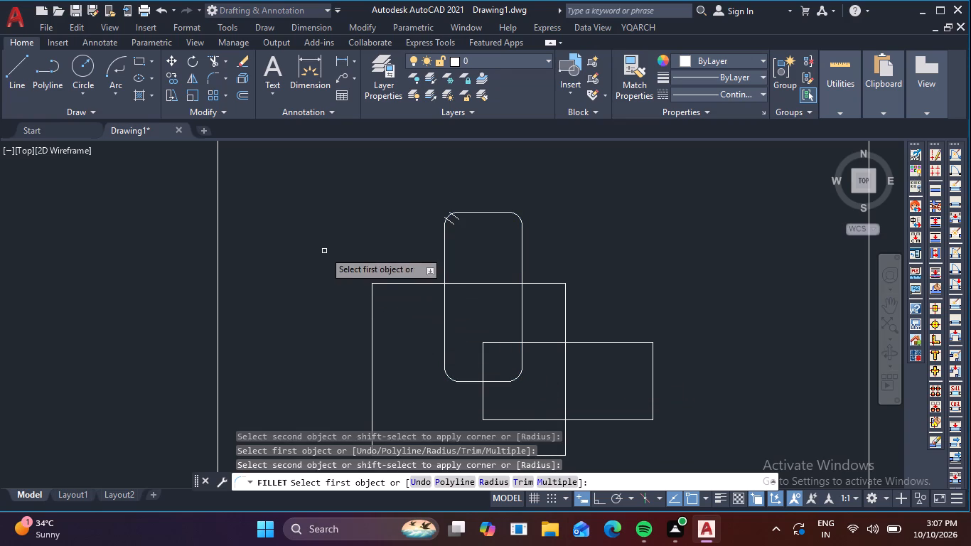
click(324, 251)
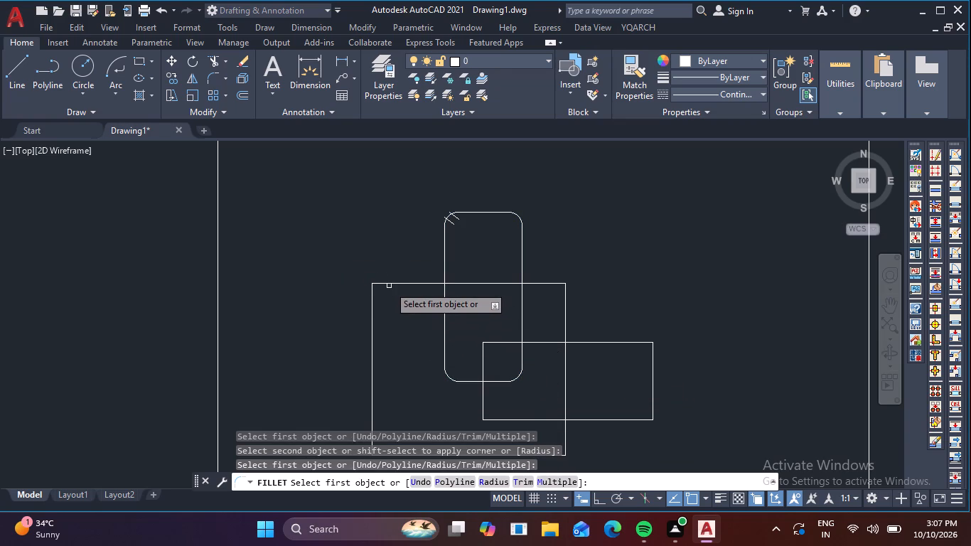
Fillet the two top corners of the large rectangle at radius 100.
click(390, 284)
click(372, 295)
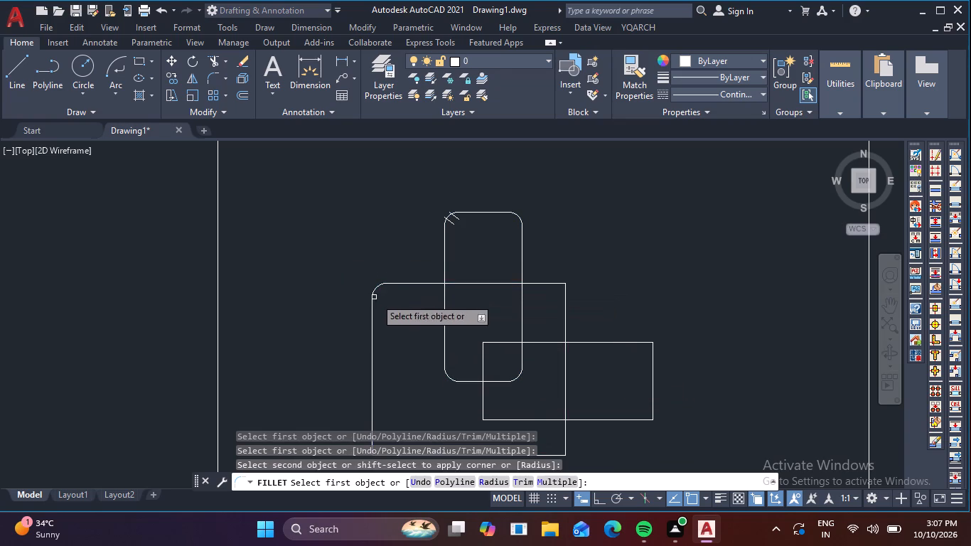
middle_drag(396, 318, 472, 212)
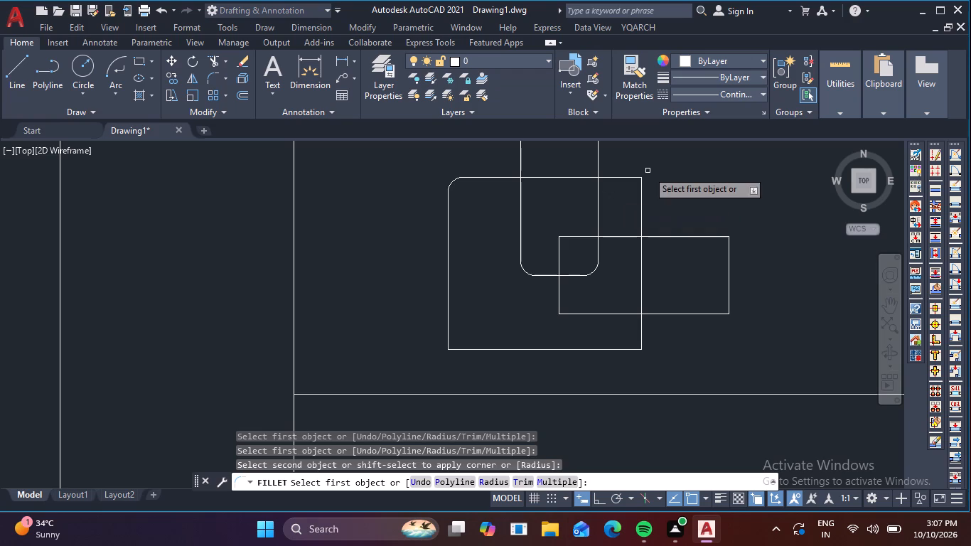
click(631, 177)
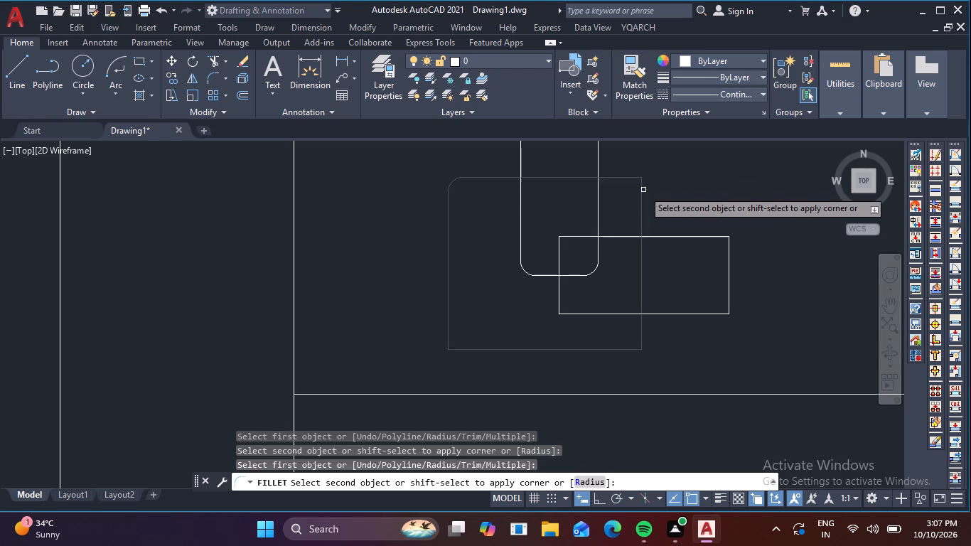
click(643, 190)
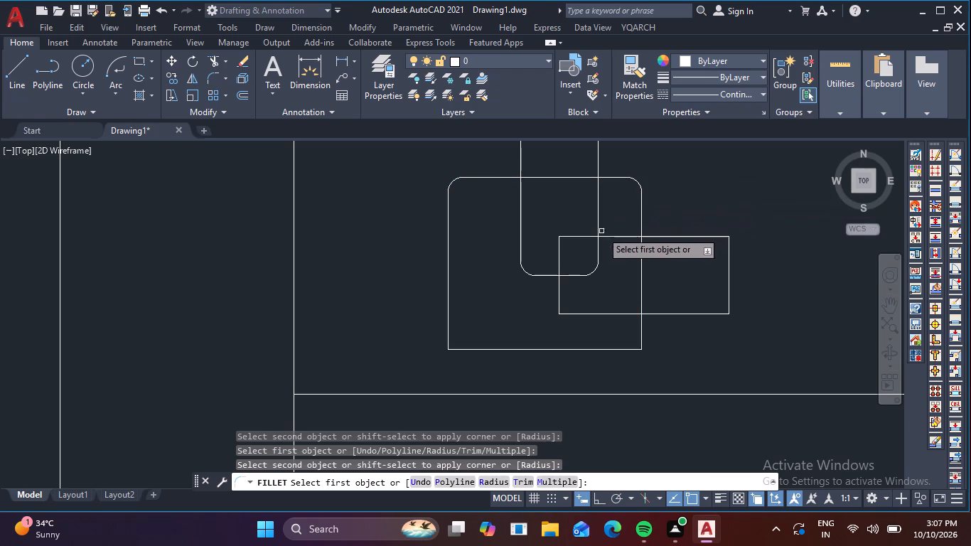
Fillet the horizontal rectangle's two left corners and the large rectangle's two bottom corners at radius 100.
click(574, 235)
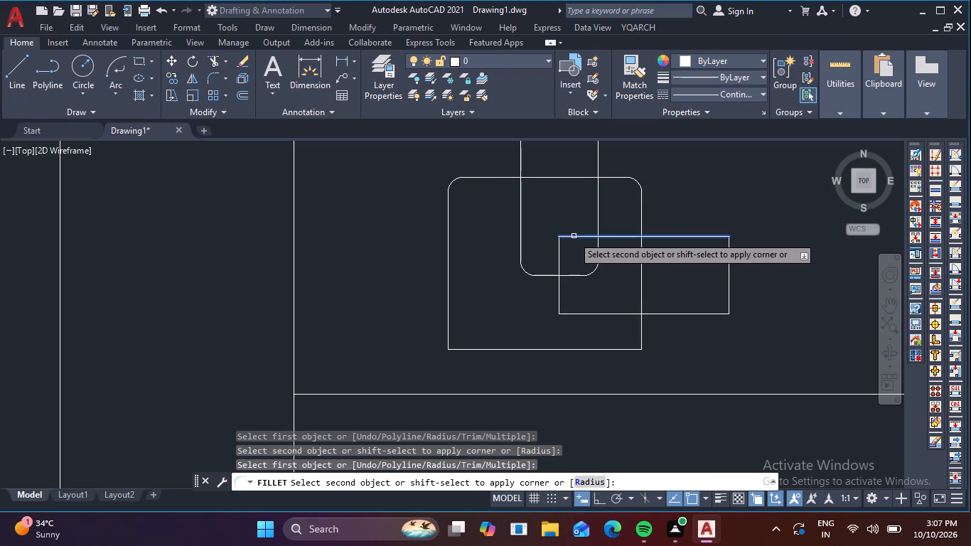
click(557, 245)
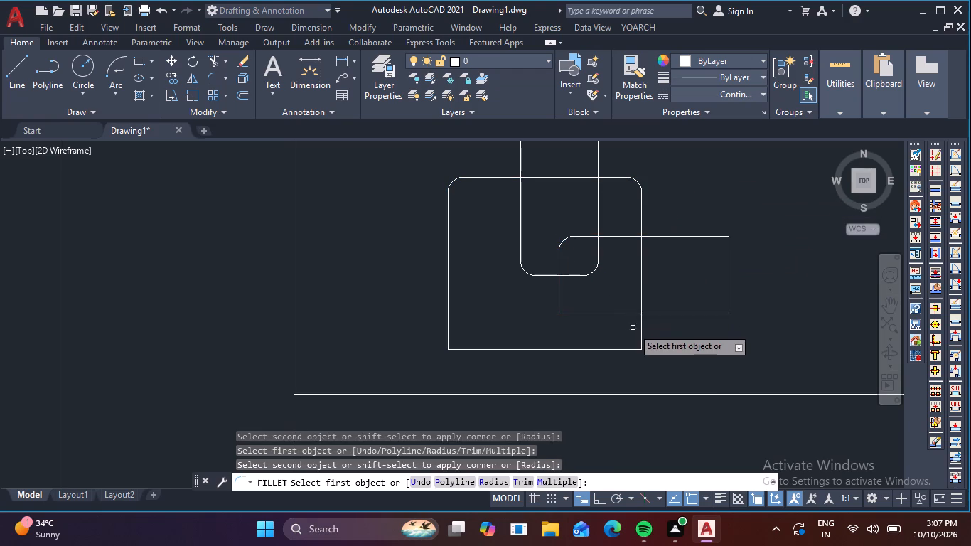
click(643, 335)
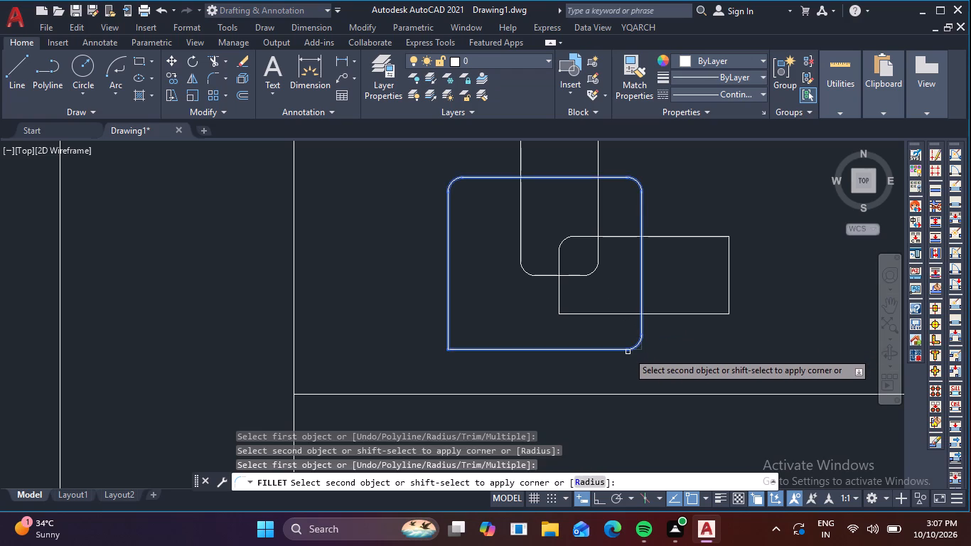
click(628, 352)
click(574, 313)
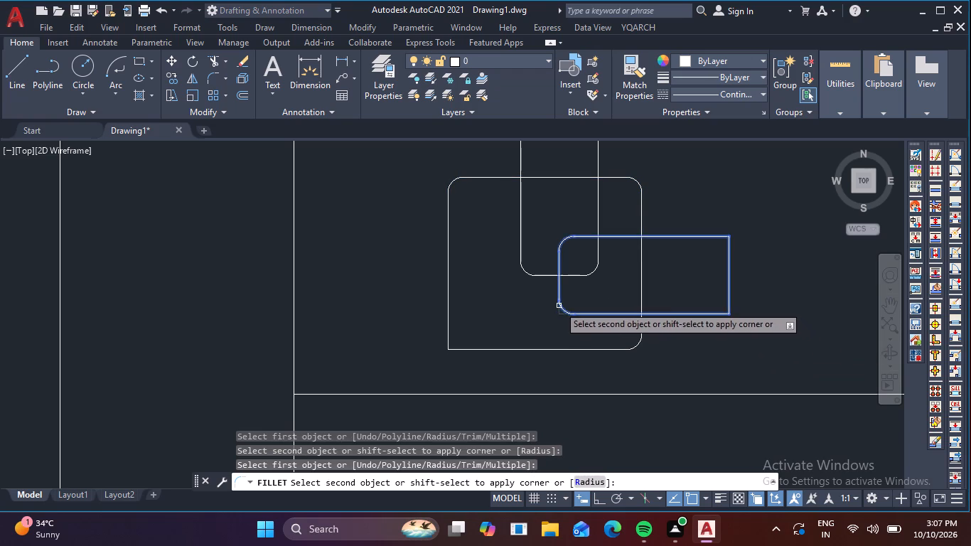
click(559, 306)
click(451, 337)
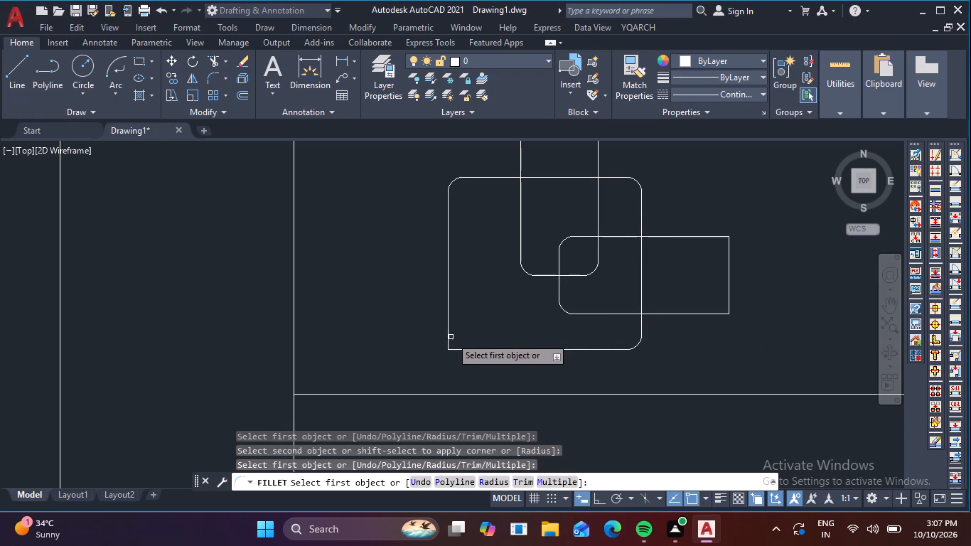
click(449, 333)
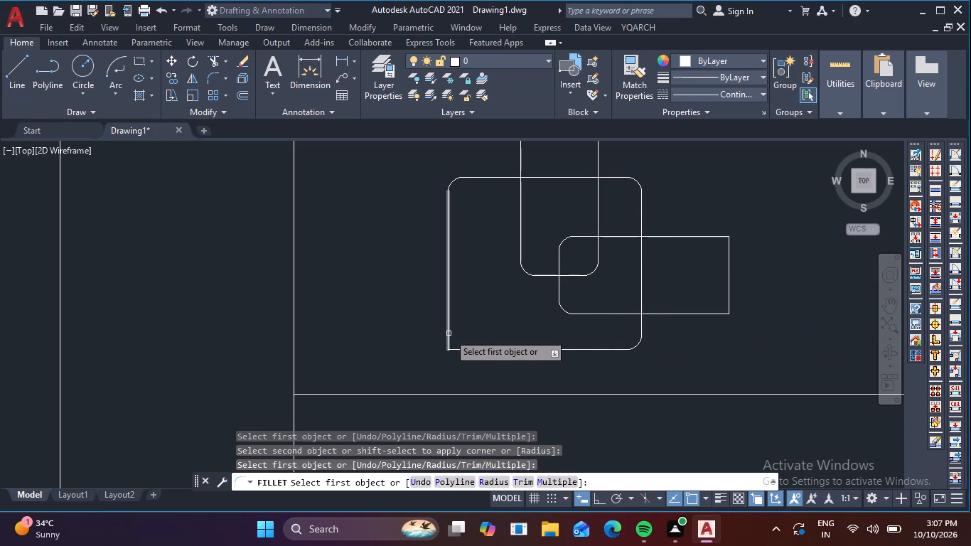
click(463, 350)
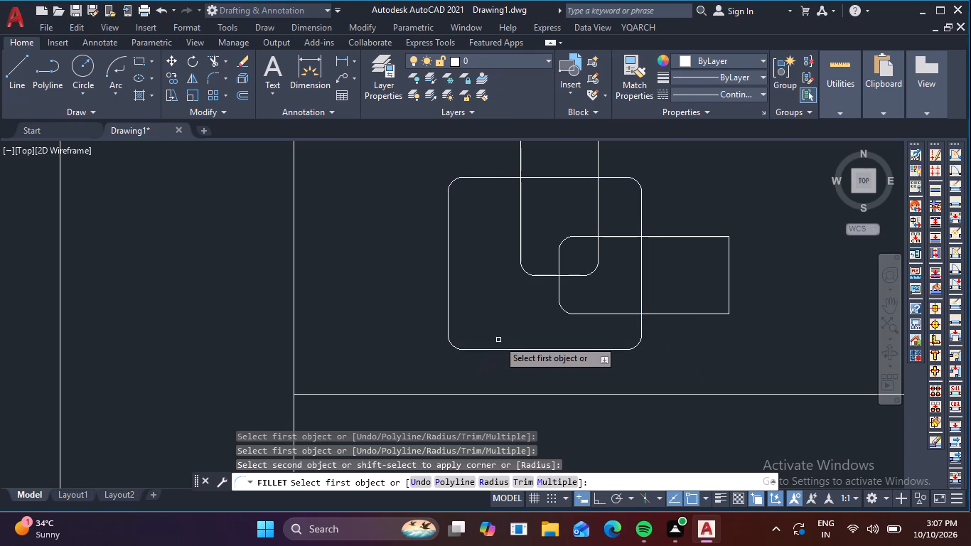
Fillet the two right corners of the horizontal rectangle at radius 100 and end the Fillet command.
click(719, 238)
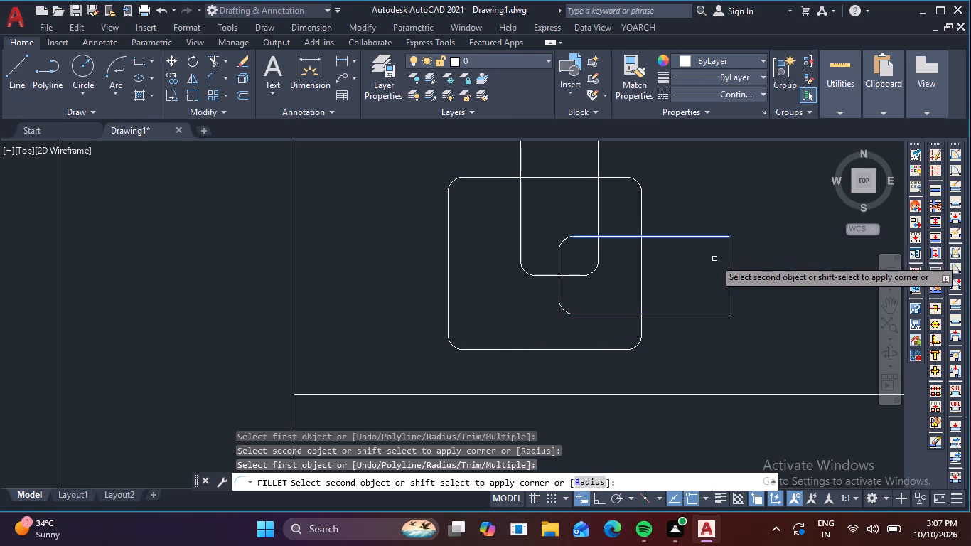
click(730, 249)
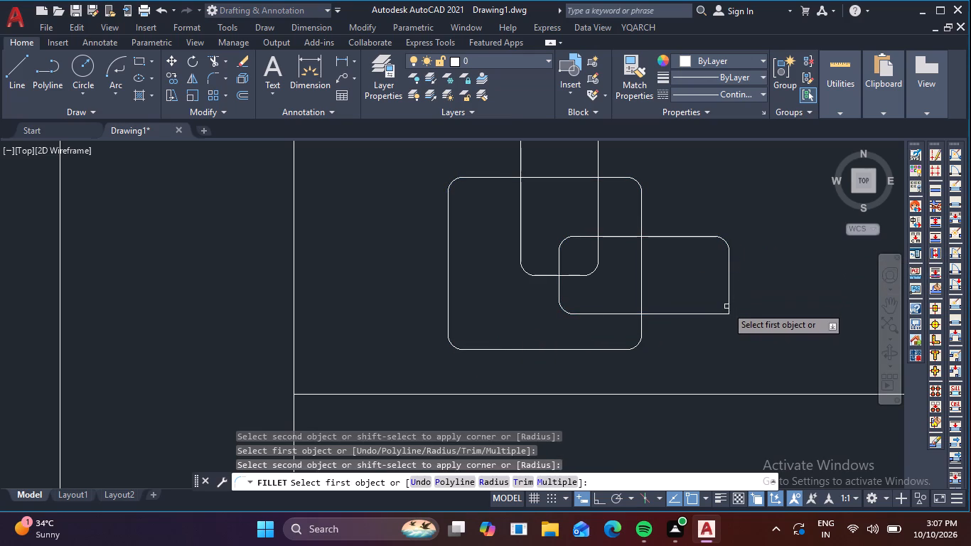
click(726, 306)
click(721, 316)
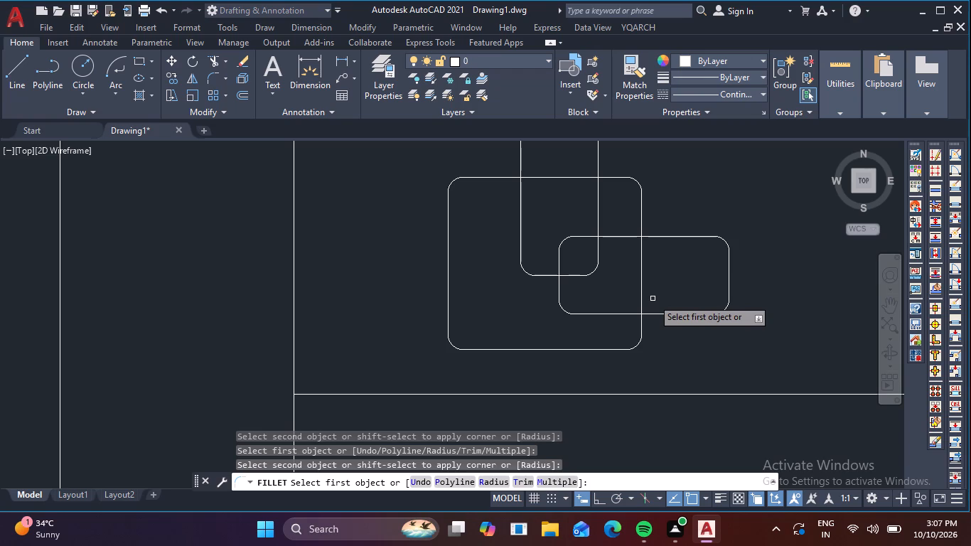
key(Escape)
key(Escape)
Delete the two short diagonal hook lines at the upright rectangle's top-left corner.
middle_drag(603, 279, 605, 342)
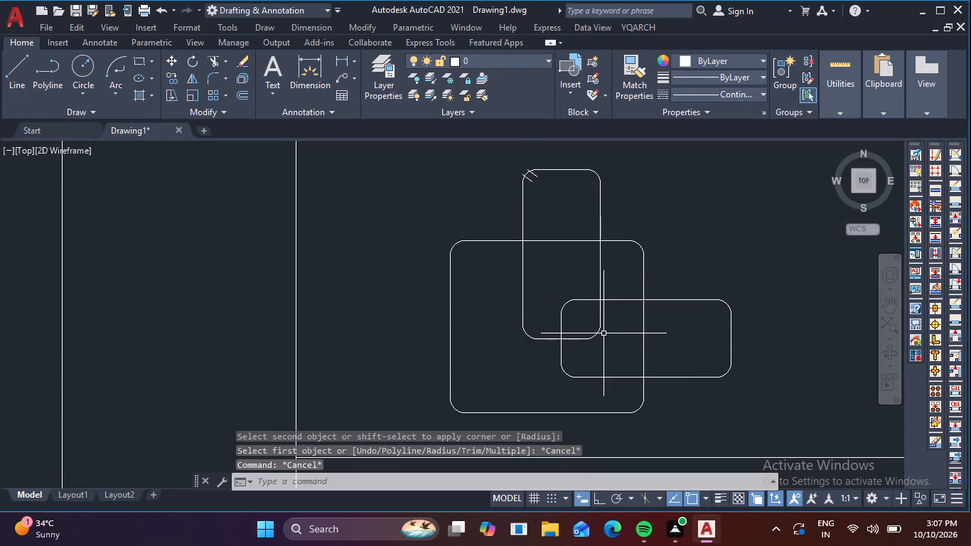
middle_drag(596, 213, 589, 324)
scroll(542, 278, up, 2)
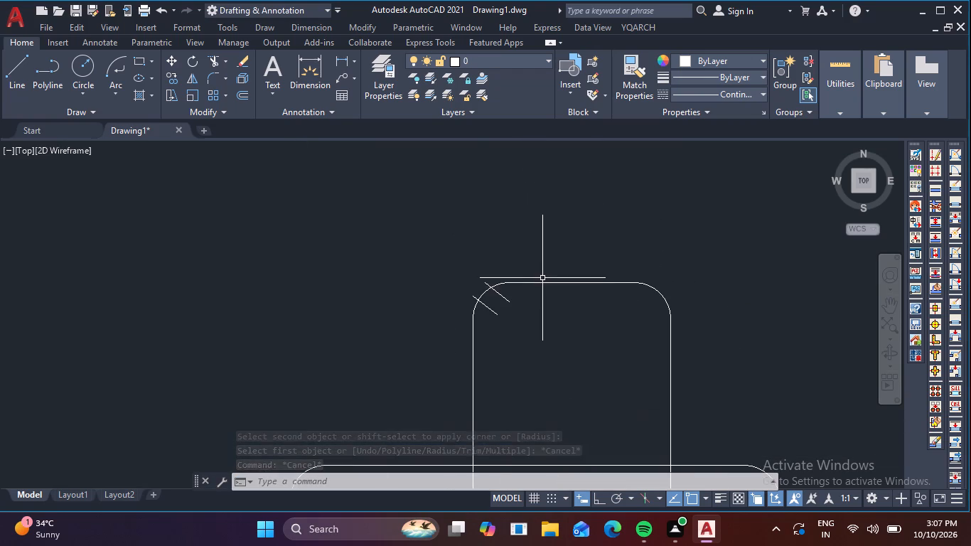
click(511, 323)
click(497, 299)
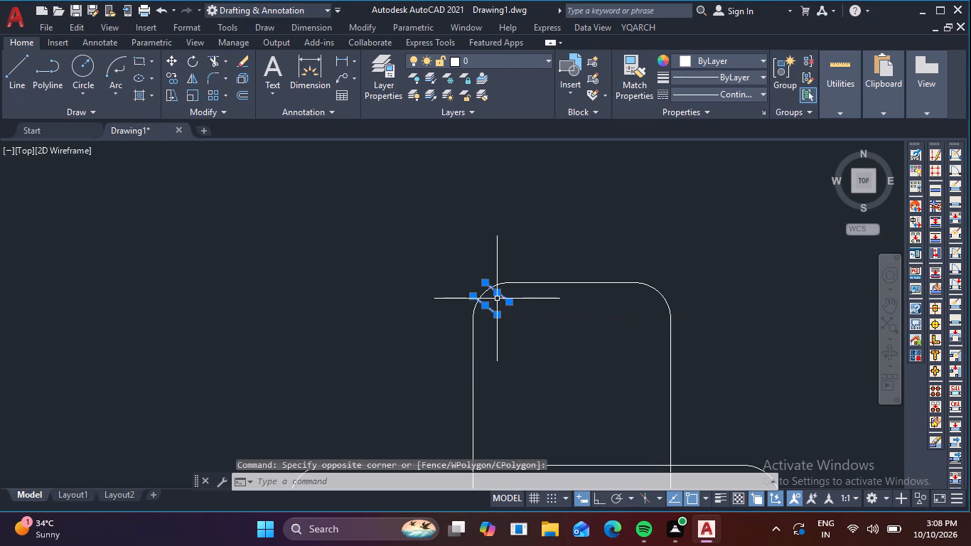
key(Delete)
Draw a 120-long line at 45° down and inward from the top end of the upright rectangle's top-left fillet.
key(l)
key(space)
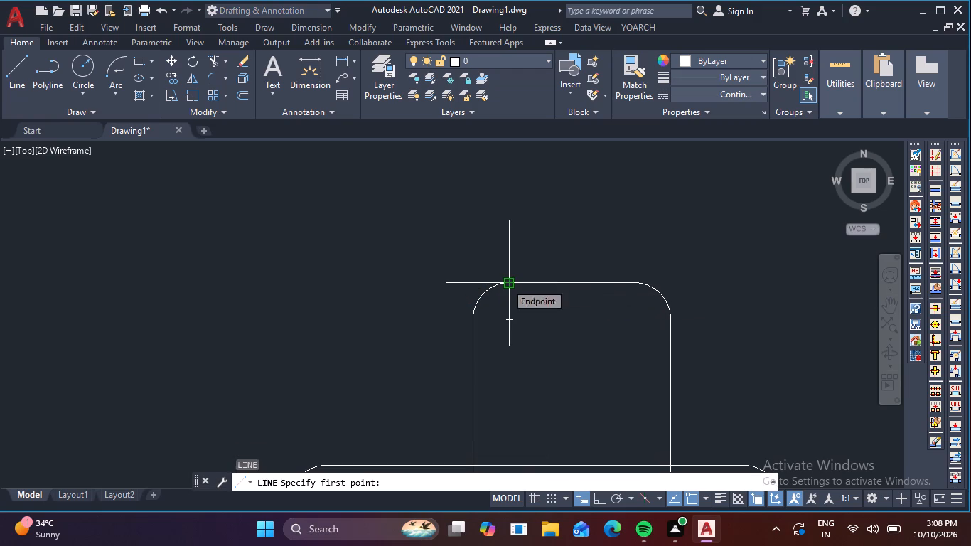
click(505, 284)
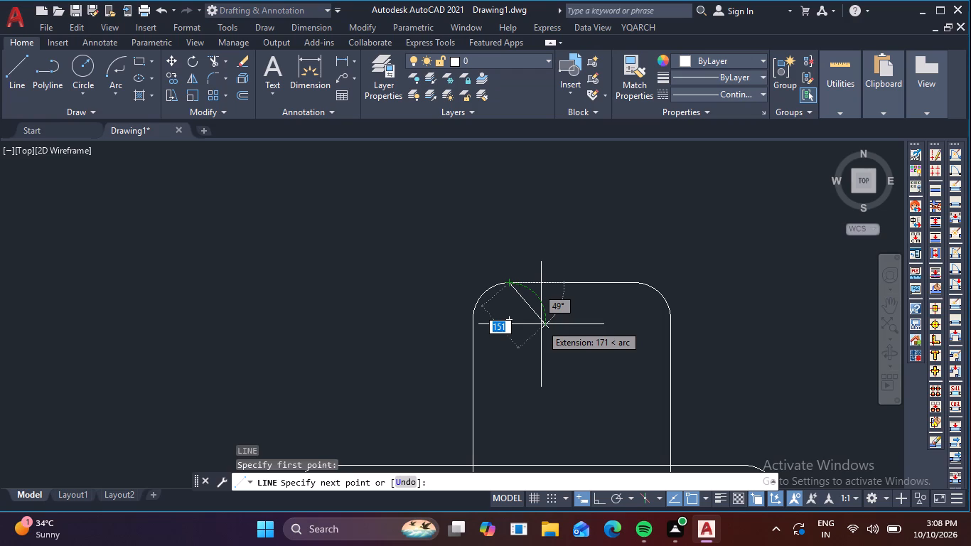
key(1)
text(20)
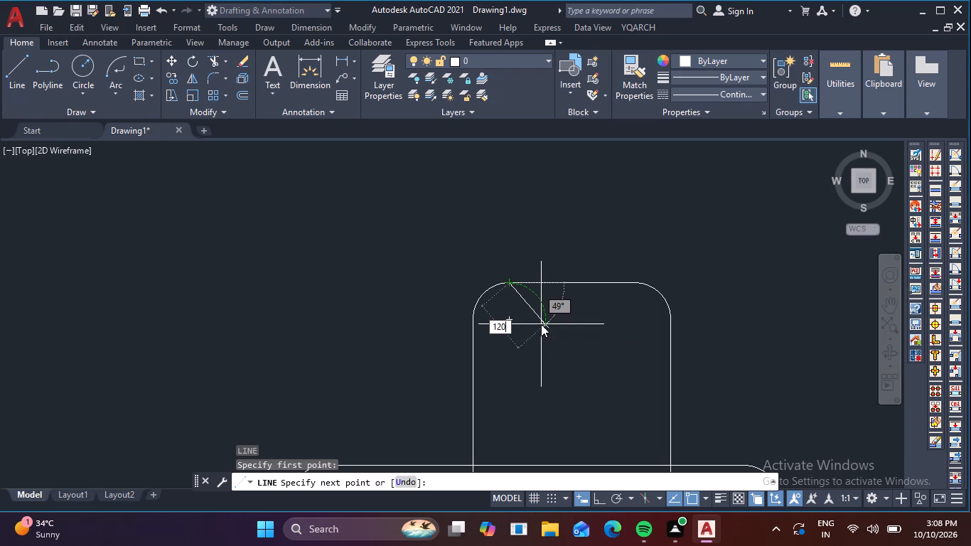
key(Tab)
text(45)
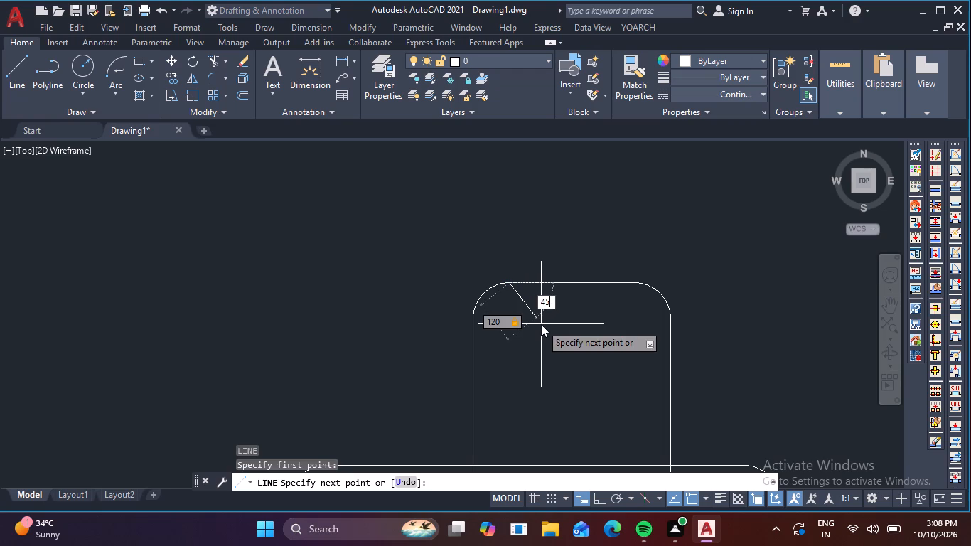
key(Return)
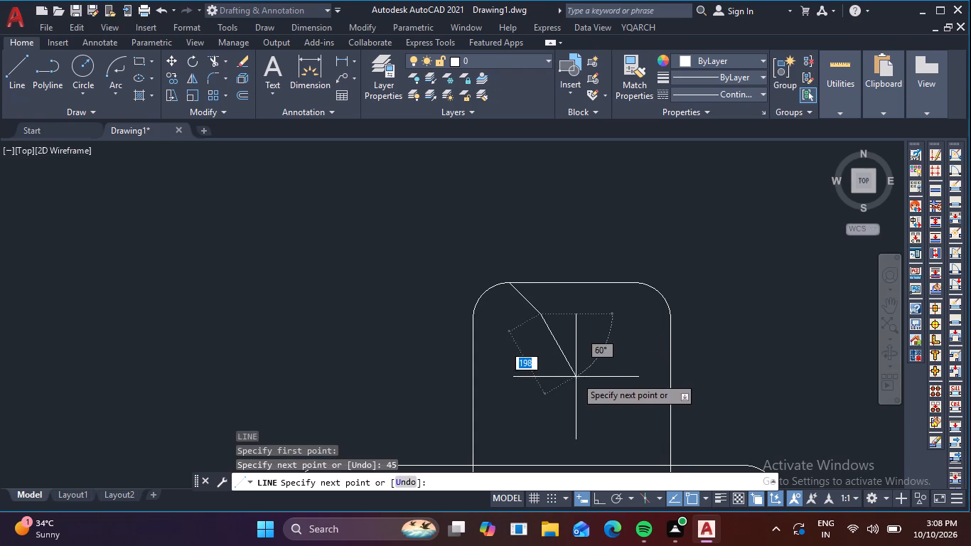
key(Escape)
Draw a parallel 120-long line at 45° from the lower end of the upright rectangle's top-left fillet.
key(space)
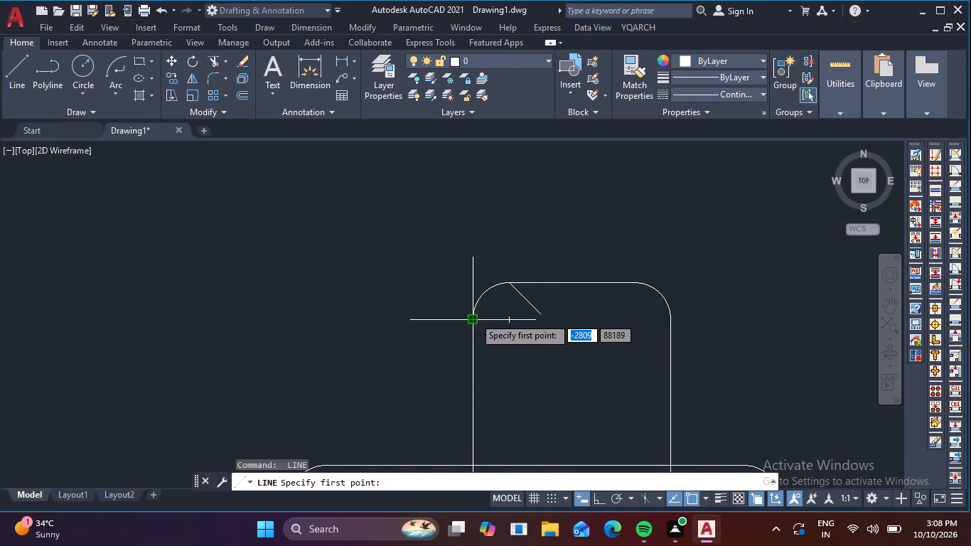
click(474, 317)
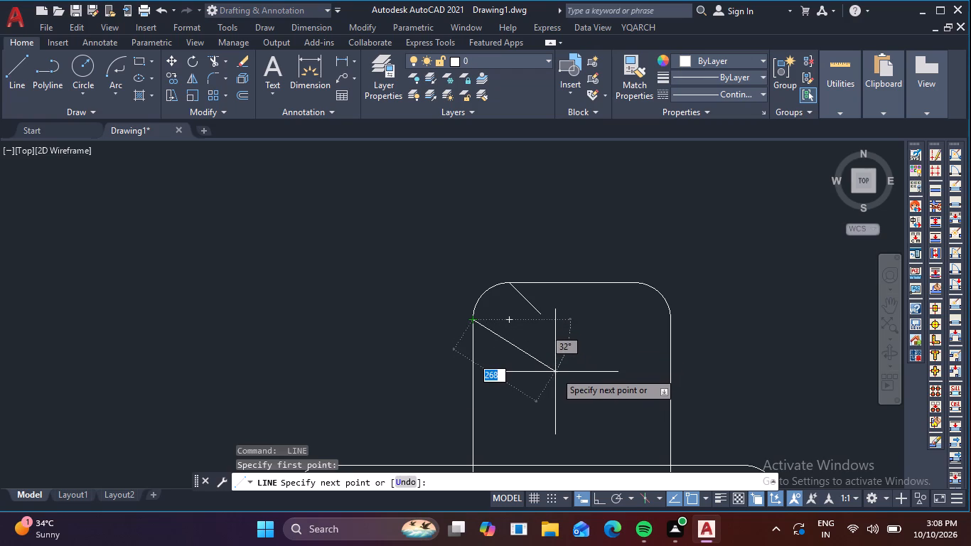
text(120)
key(Tab)
text(45)
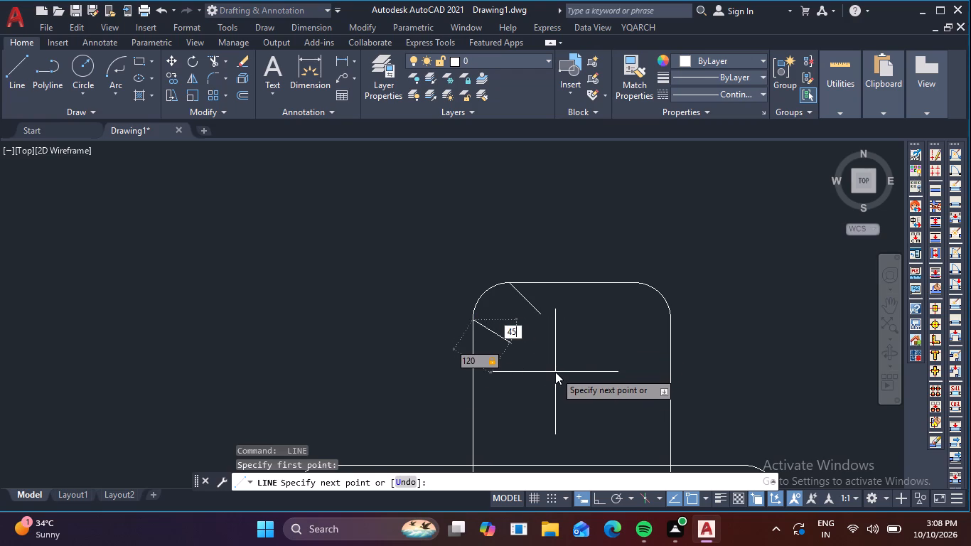
key(Return)
key(Escape)
Draw a 120-long line at 45° down and inward from the top end of the horizontal rectangle's top-left fillet.
scroll(555, 372, down, 4)
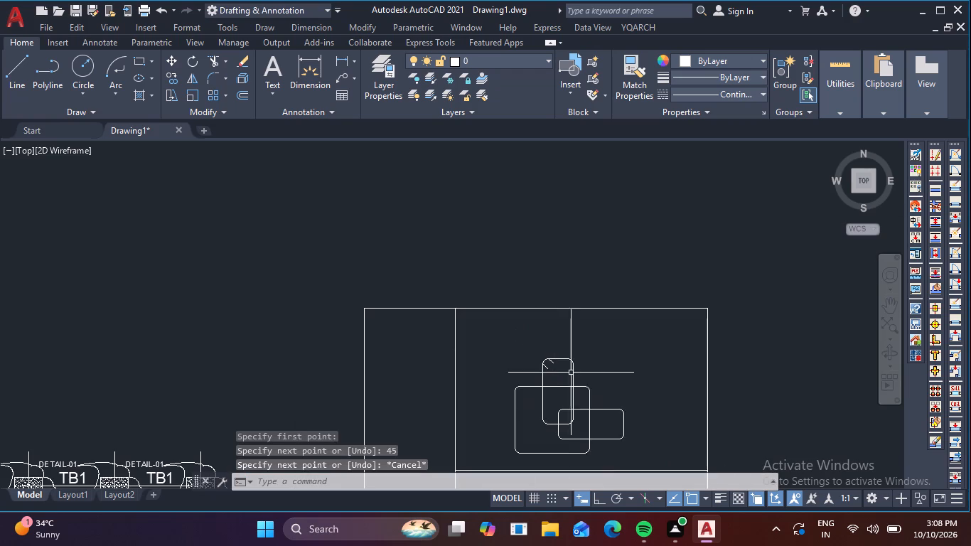
middle_drag(621, 399, 562, 324)
scroll(526, 351, up, 2)
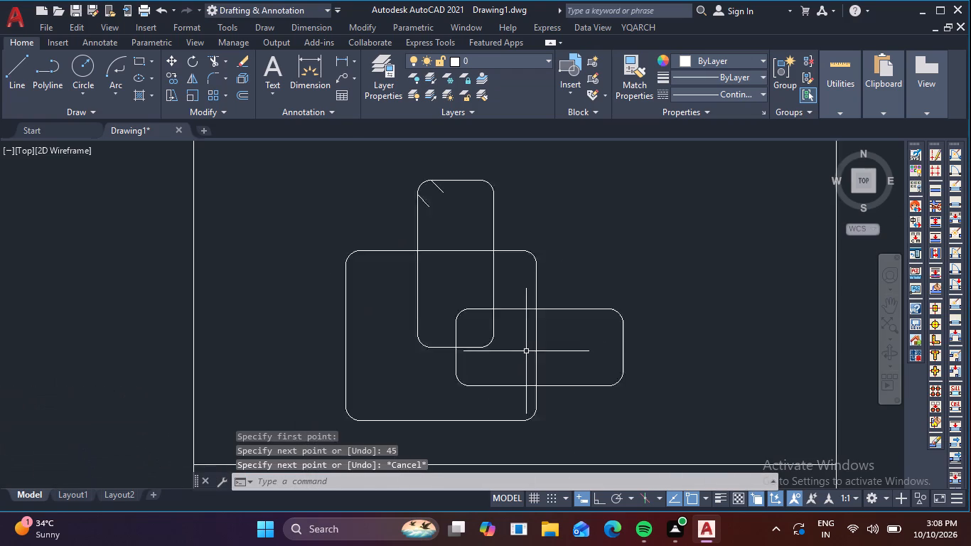
scroll(526, 351, up, 1)
scroll(462, 323, up, 1)
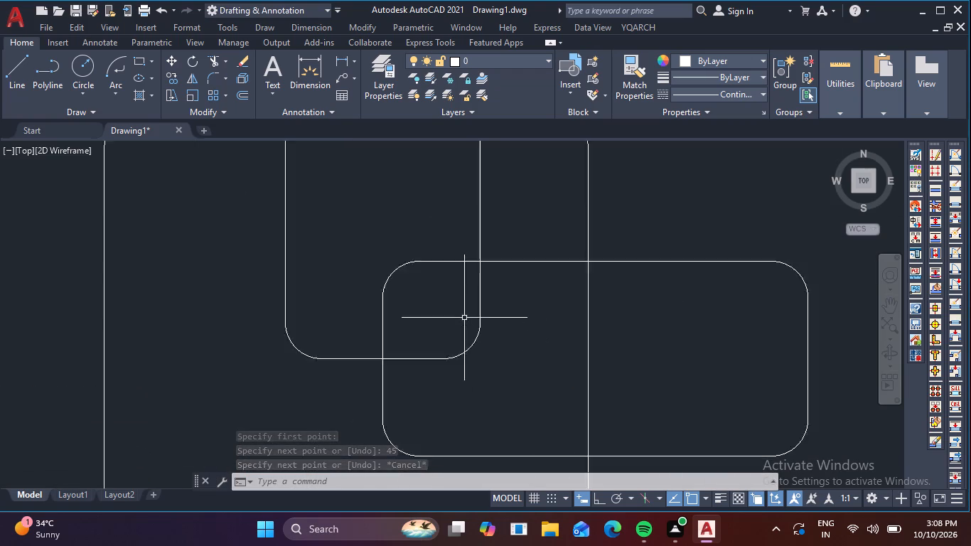
scroll(464, 318, up, 1)
key(space)
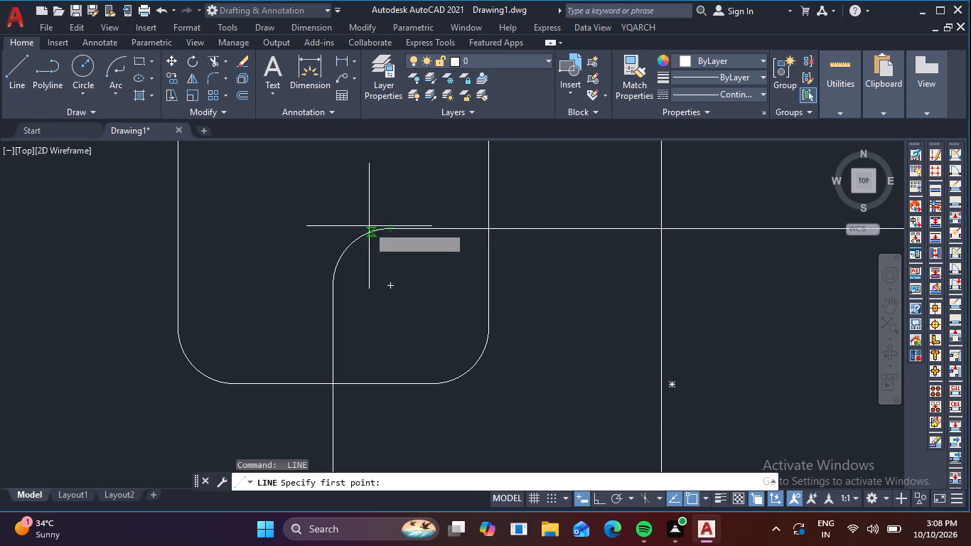
click(392, 228)
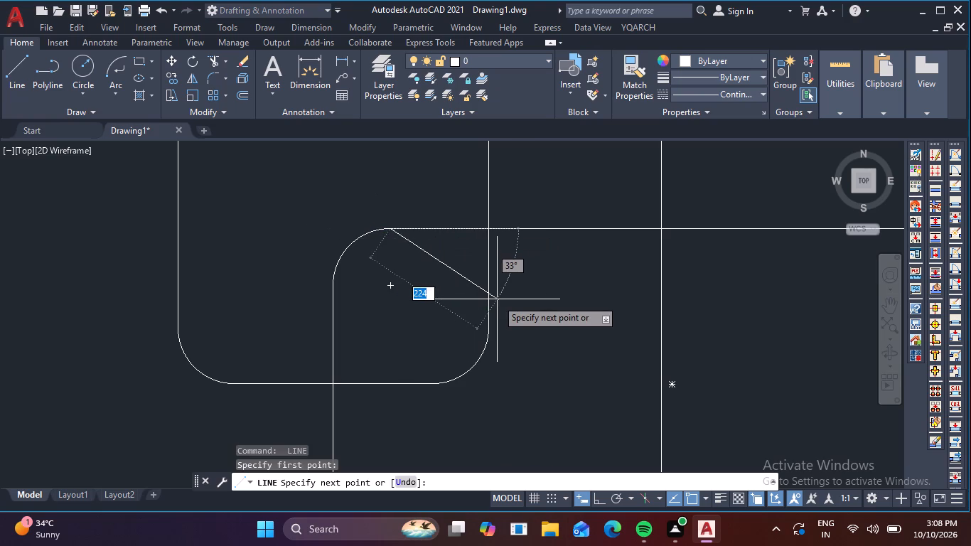
key(1)
text(20)
key(Tab)
text(45)
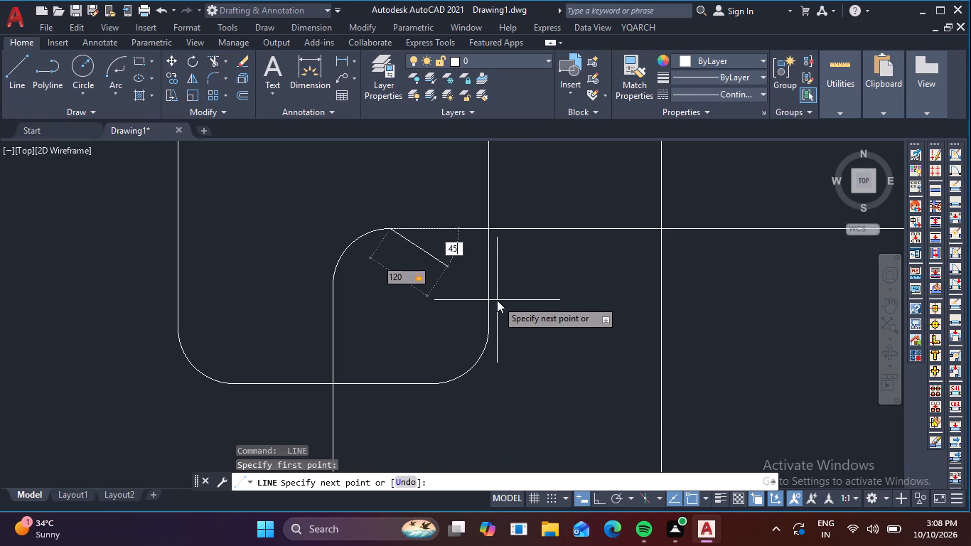
key(Return)
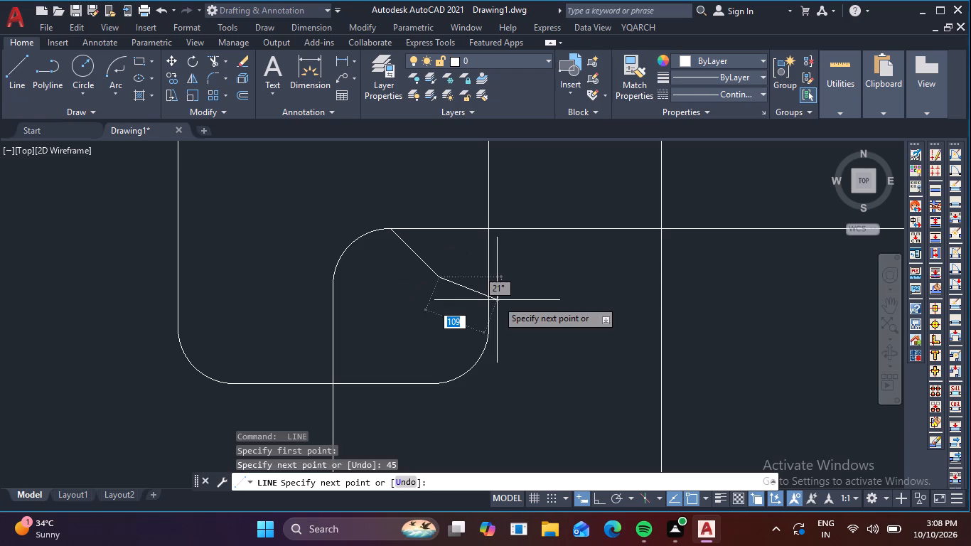
key(Escape)
Draw a parallel 120-long line at 45° from the lower end of the horizontal rectangle's top-left fillet.
key(space)
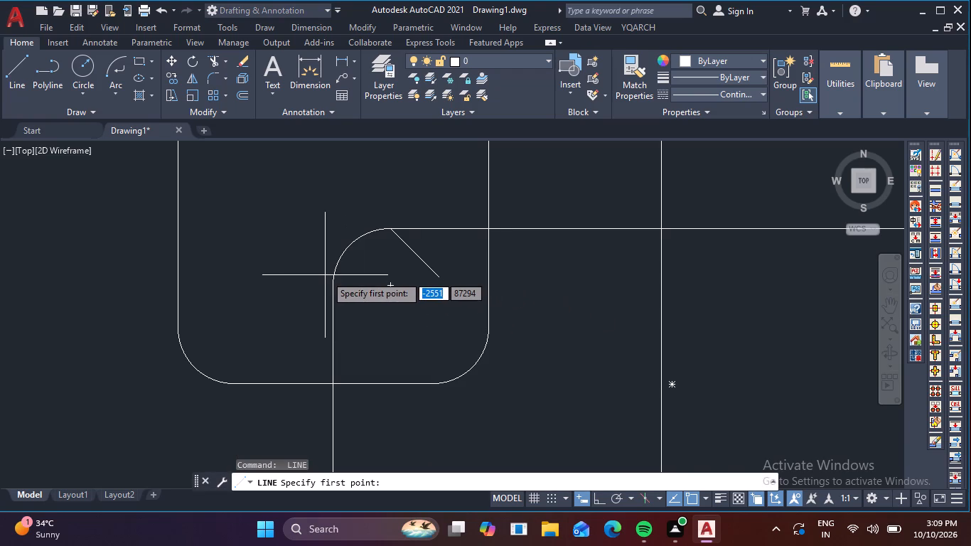
click(336, 283)
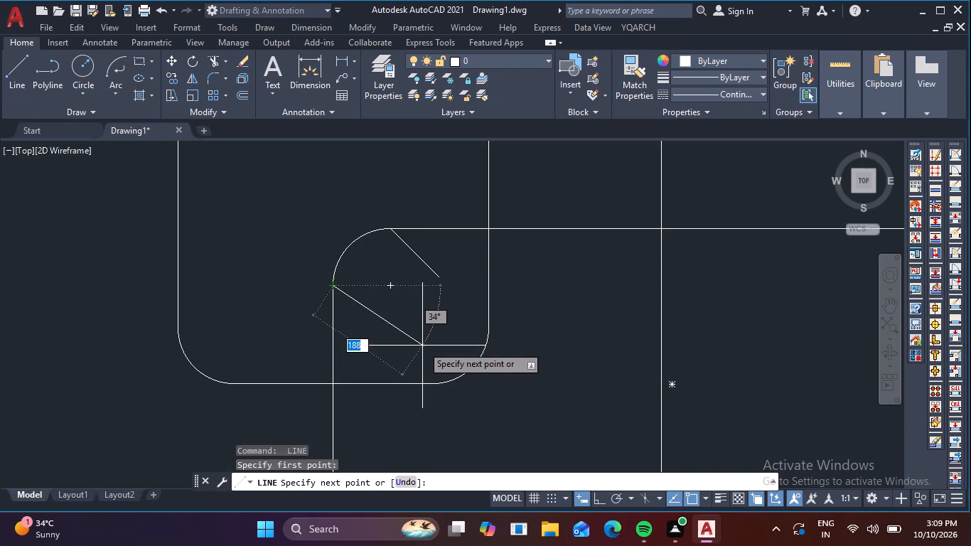
text(12)
key(0)
key(Tab)
text(45)
key(Return)
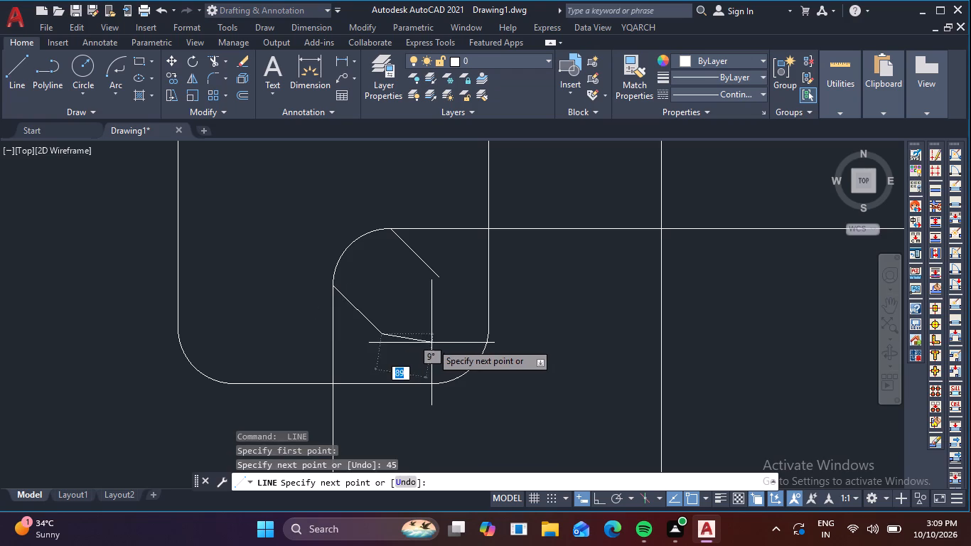
key(Escape)
Draw a 120-long line at 45° down and inward from the top end of the large rectangle's top-left fillet.
scroll(446, 333, down, 2)
scroll(579, 341, down, 2)
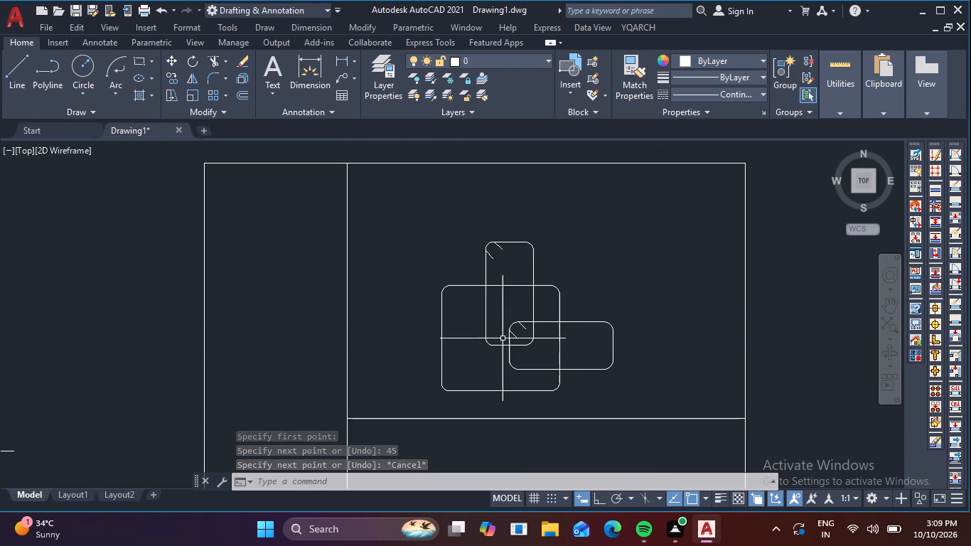
scroll(447, 289, up, 3)
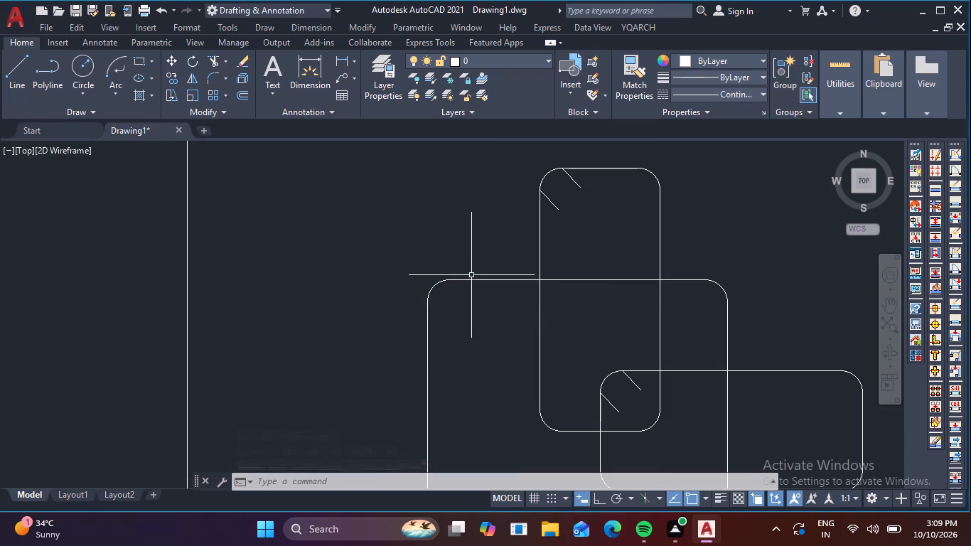
key(space)
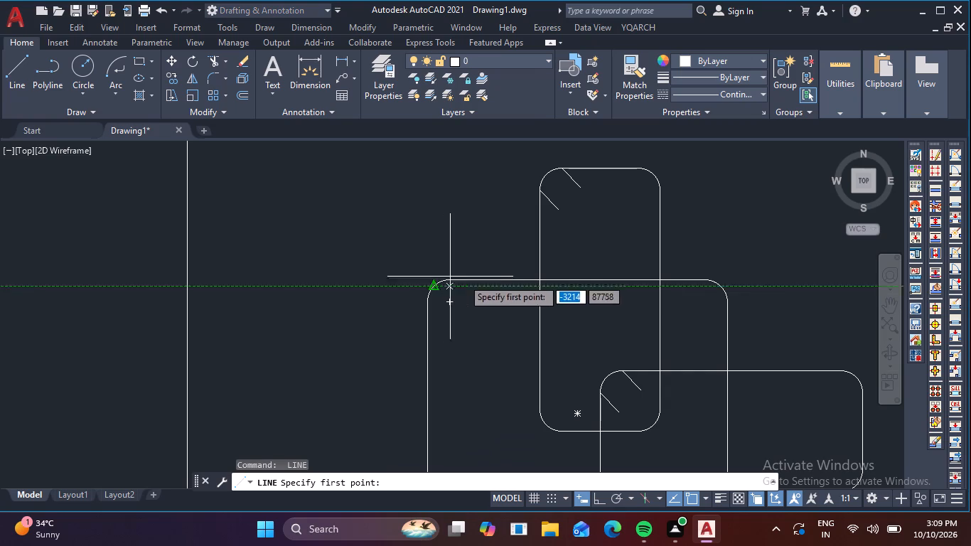
click(451, 281)
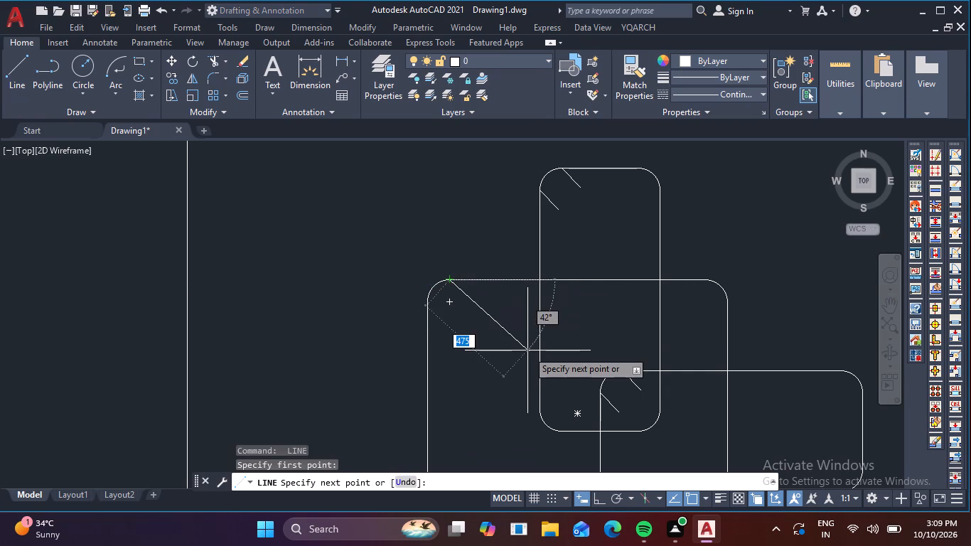
text(120)
key(Tab)
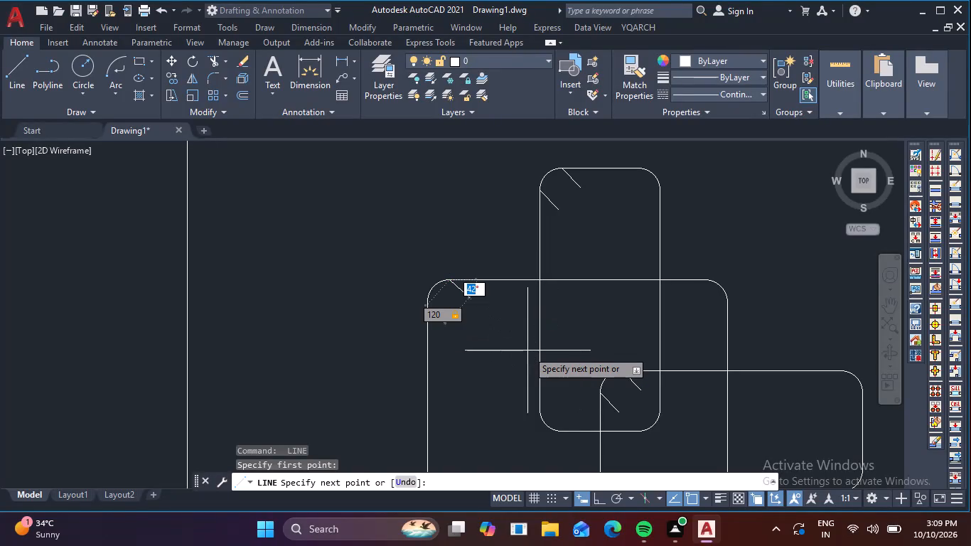
text(45)
key(Return)
key(Escape)
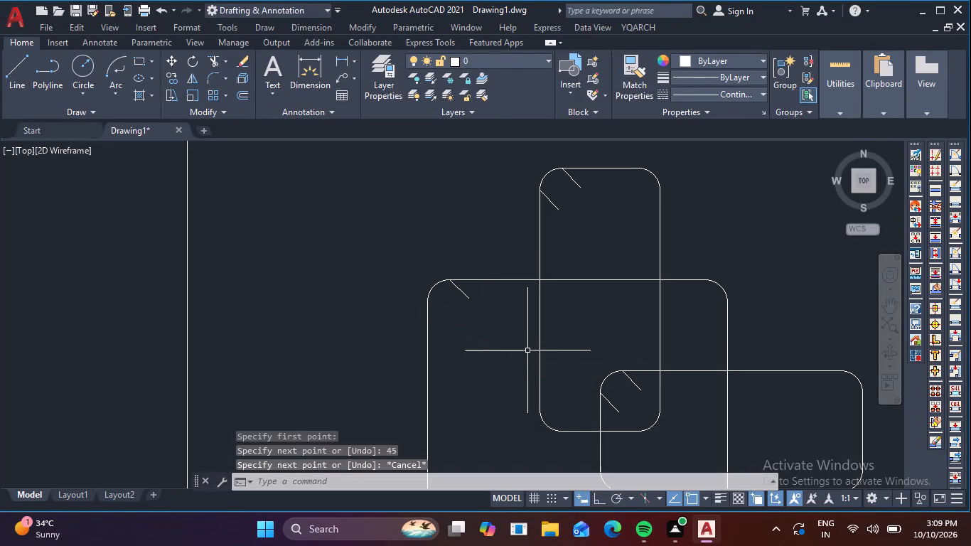
Draw a parallel 120-long line at 45° from the lower end of the large rectangle's top-left fillet.
key(space)
click(426, 302)
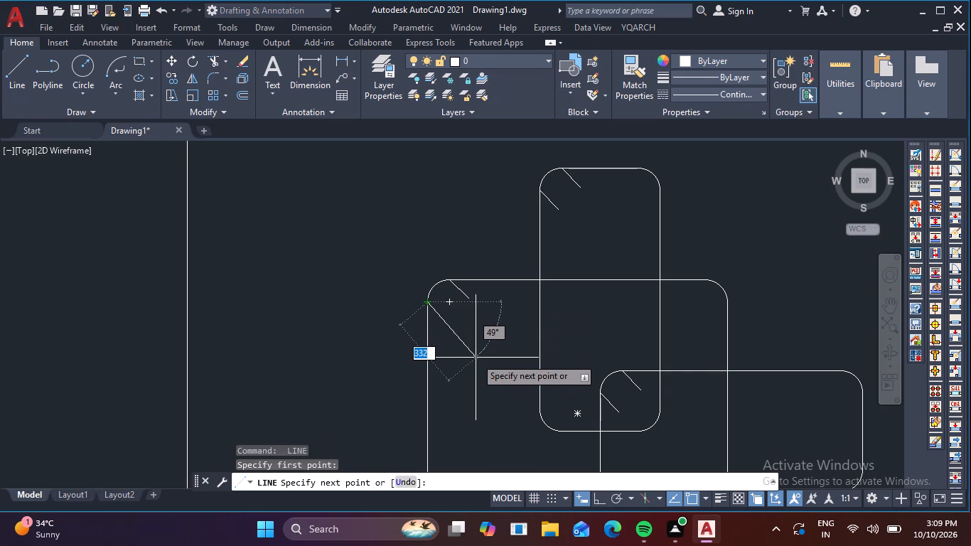
text(120)
key(Tab)
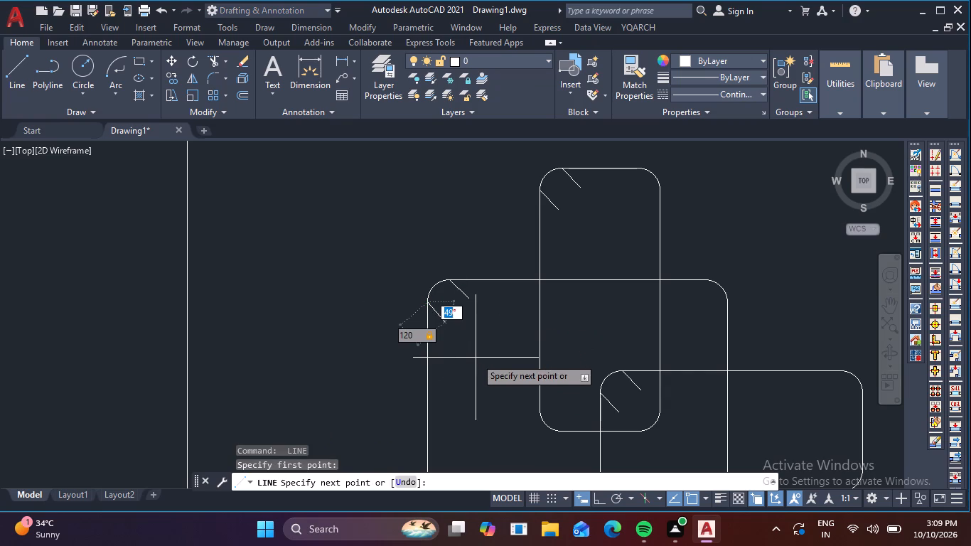
text(45)
key(Return)
key(Escape)
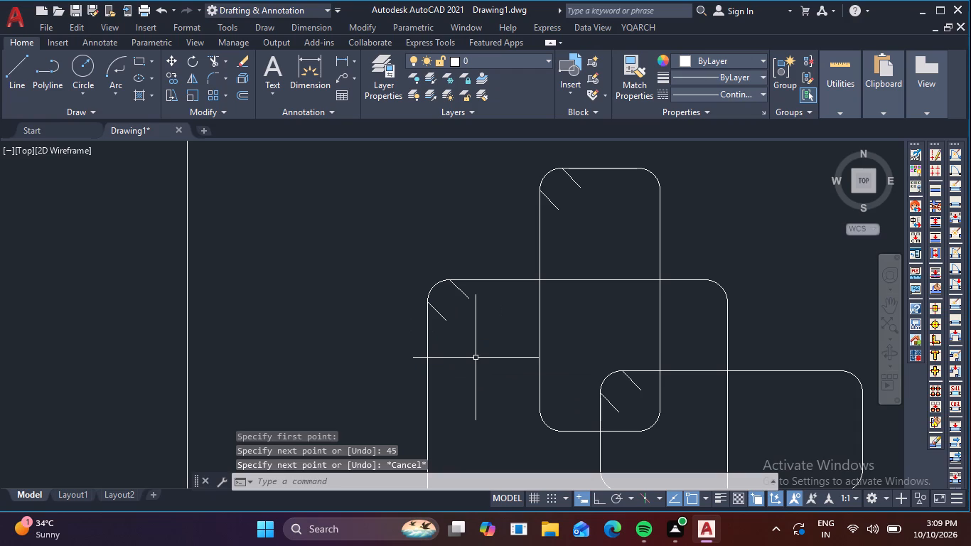
Copy a TB1 label from the tie beam plan into the divided rectangle's top cell, above the stirrups.
scroll(616, 324, down, 4)
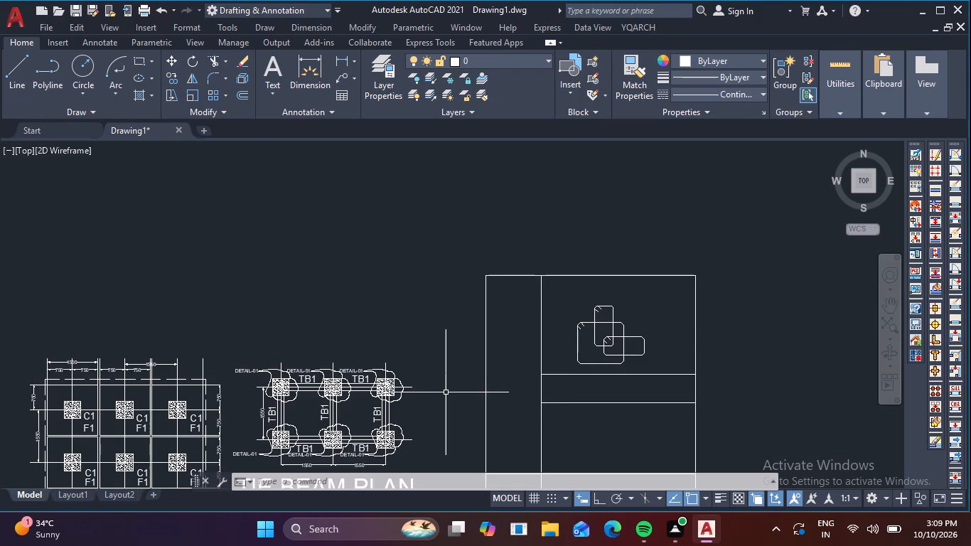
scroll(444, 393, up, 1)
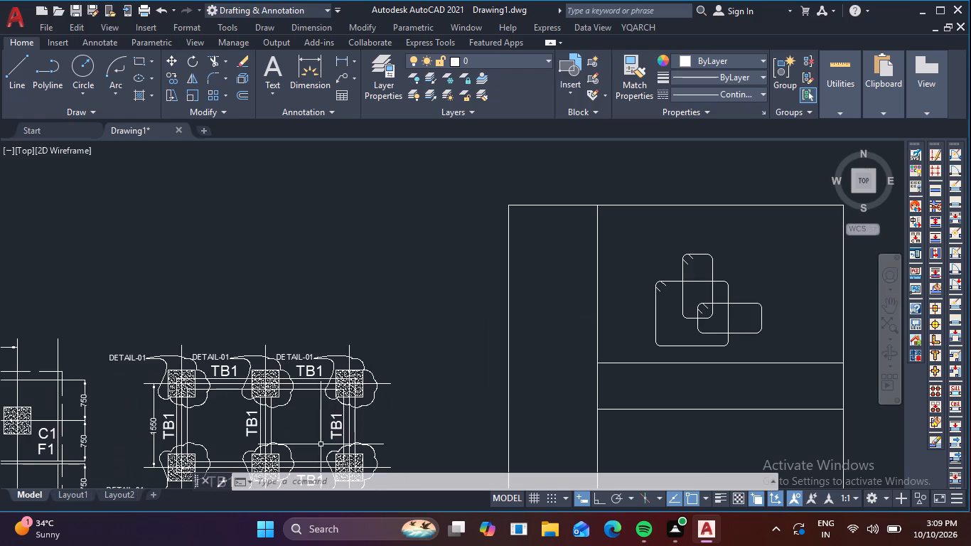
click(313, 373)
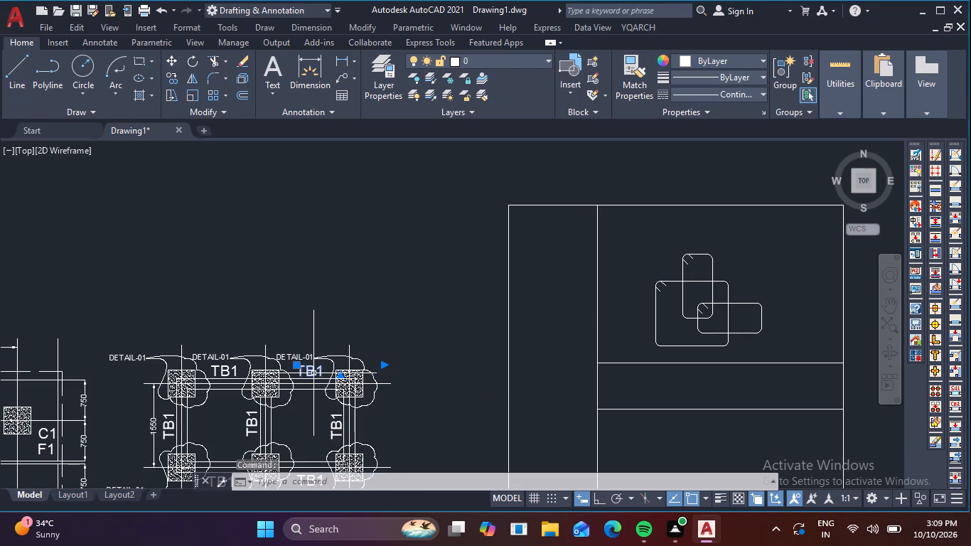
text(CO)
key(space)
click(313, 373)
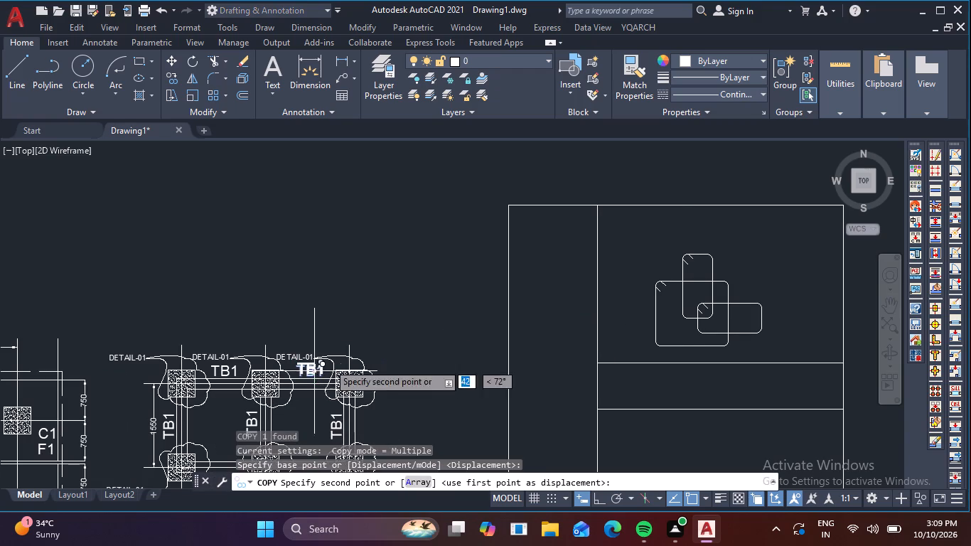
click(640, 227)
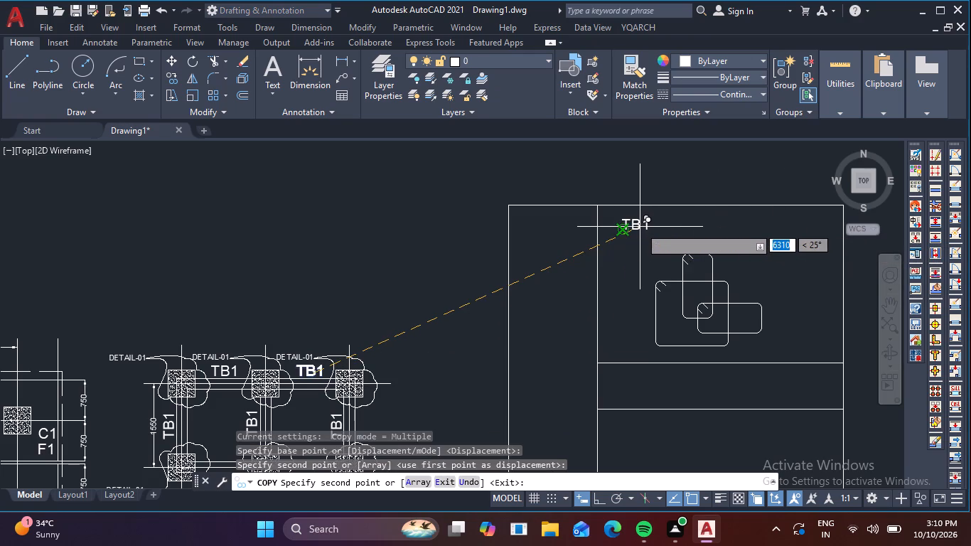
key(Escape)
Replace the text of the copied label above the stirrups with "M20: Fe500, COVER=40mm".
double_click(643, 227)
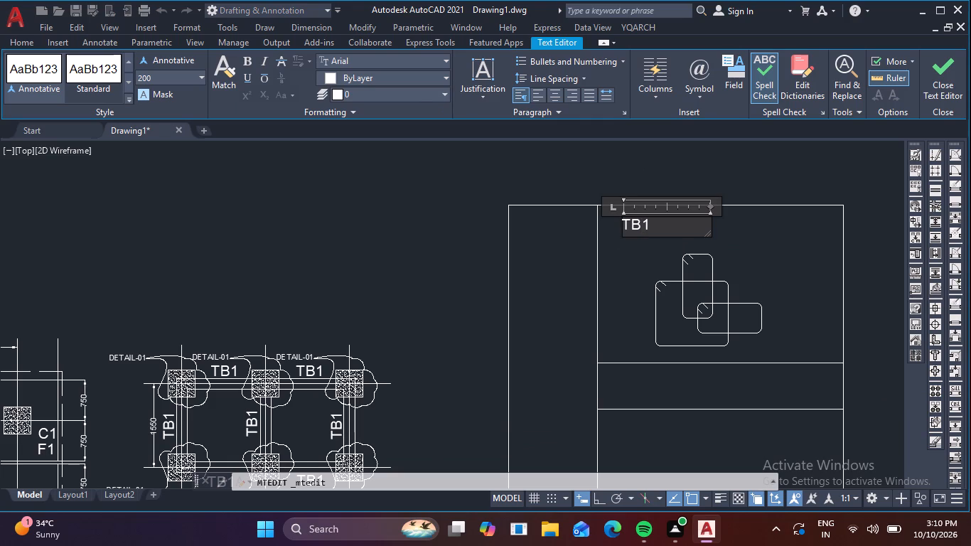
click(670, 228)
key(BackSpace)
key(BackSpace)
key(BackSpace)
key(BackSpace)
key(m)
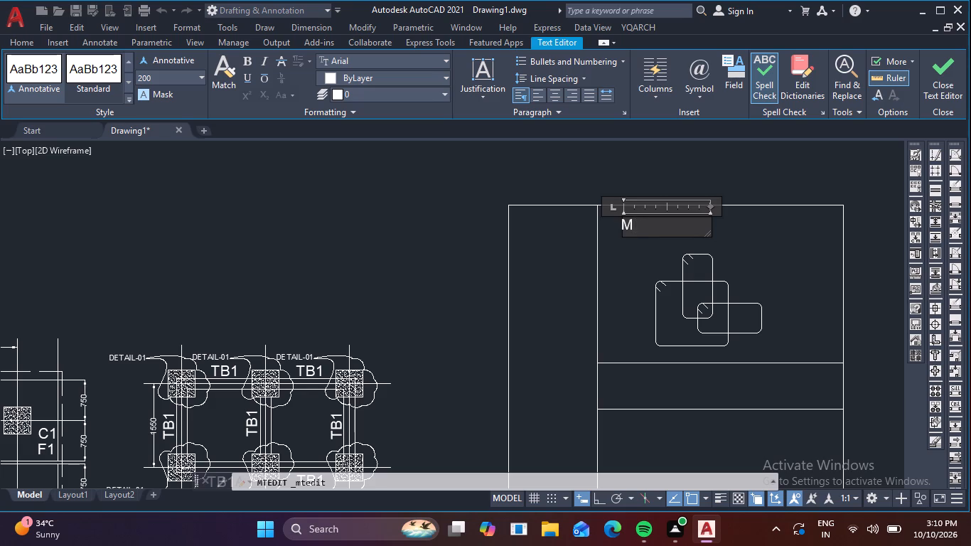
text(20)
key(shift+colon)
key(space)
key(f)
key(shift+e)
text(500)
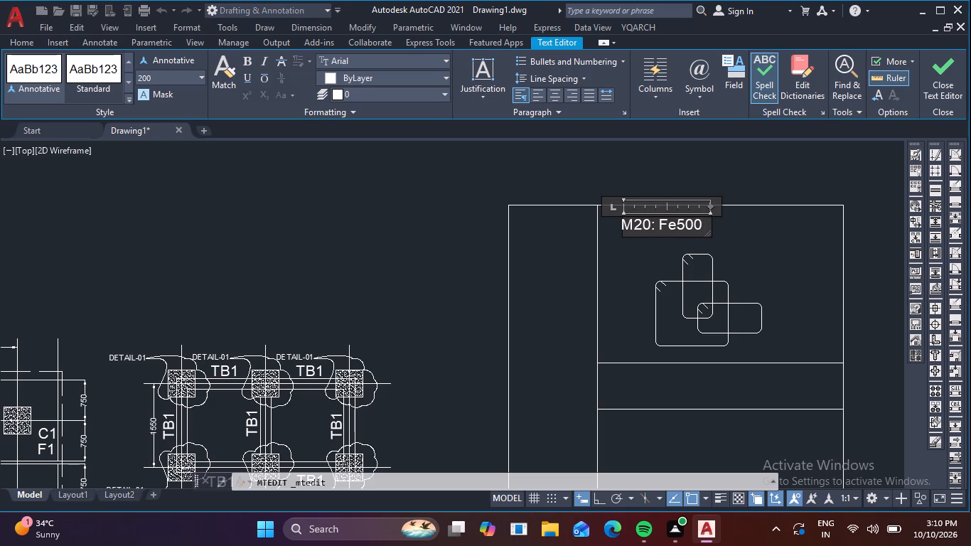
key(comma)
key(space)
text(CO)
text(VER)
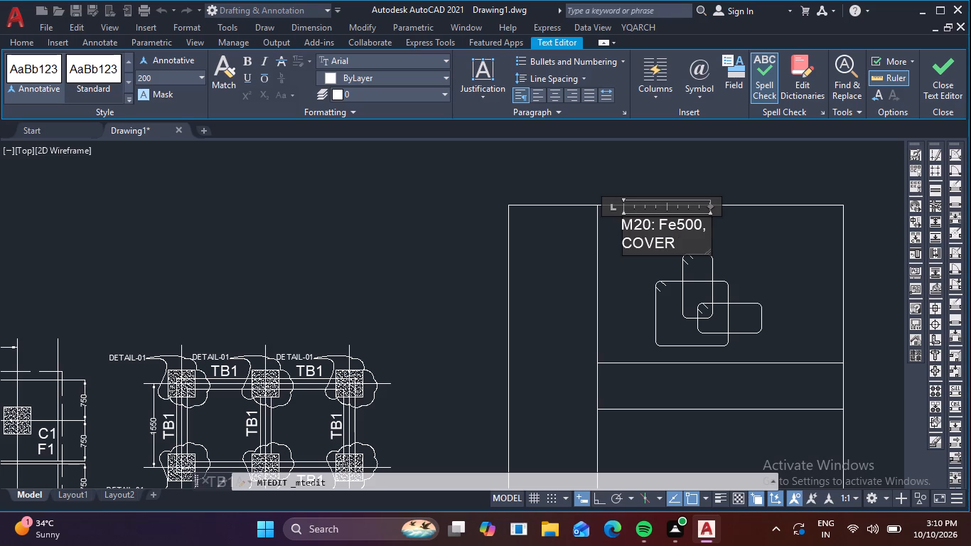
key(equal)
text(40)
key(m)
key(BackSpace)
text(mm)
Widen the note's text frame so that the note fits on a single line, and finish editing.
drag(709, 206, 835, 196)
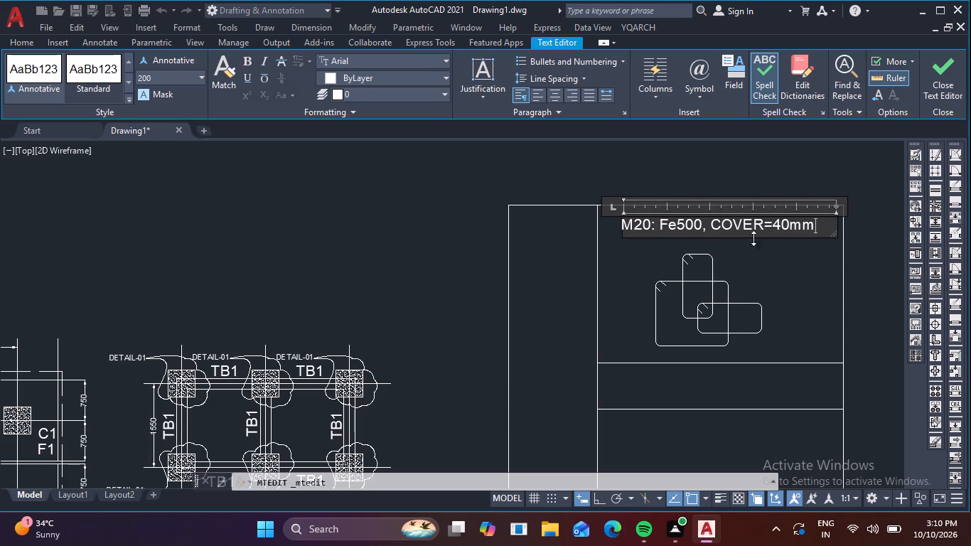
click(787, 267)
Copy the M20 note straight down with Ortho on into the narrow row beneath the stirrup cell.
scroll(779, 272, down, 1)
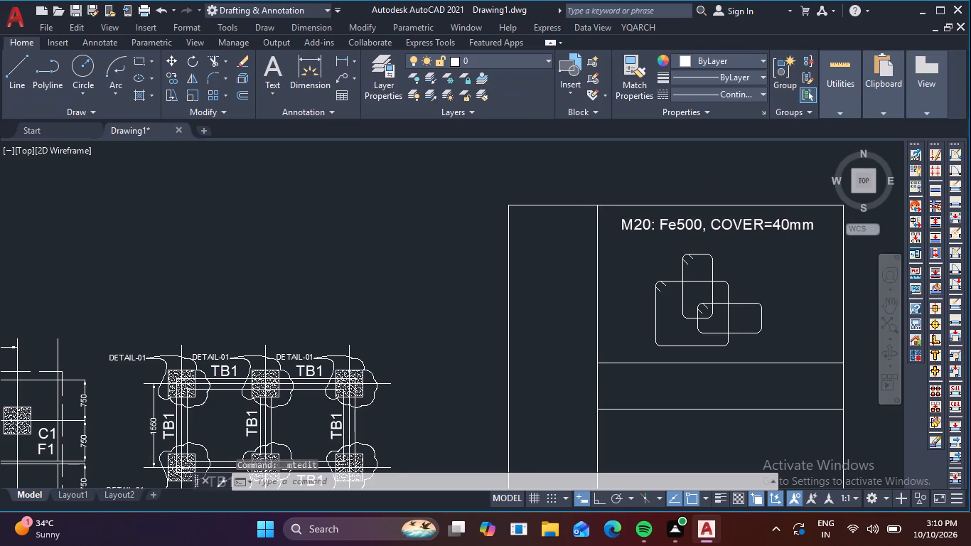
scroll(779, 272, down, 1)
scroll(762, 339, up, 1)
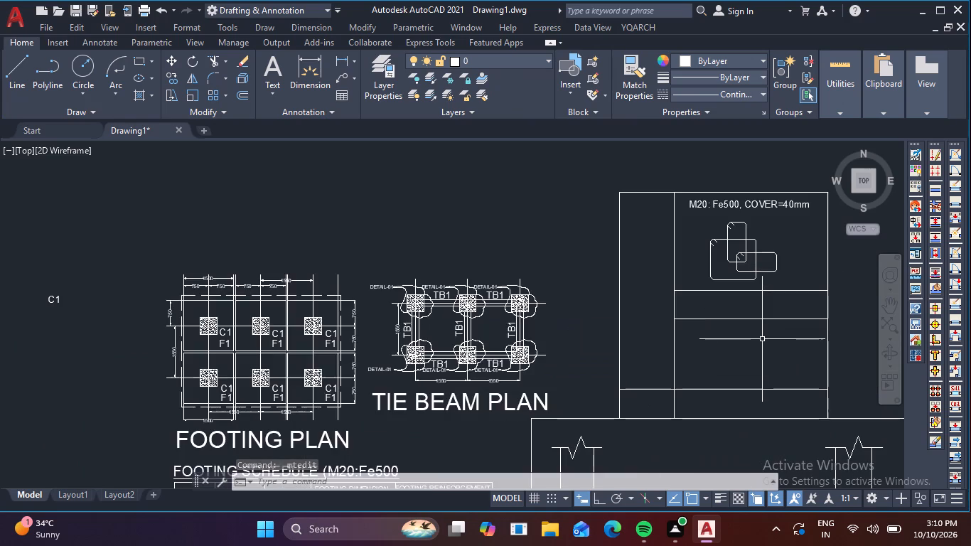
scroll(762, 339, up, 1)
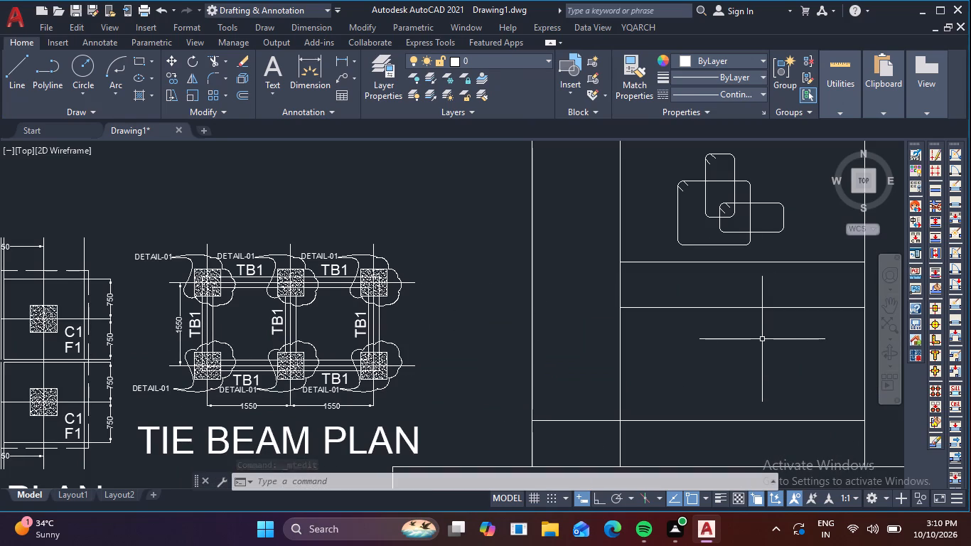
scroll(720, 238, down, 1)
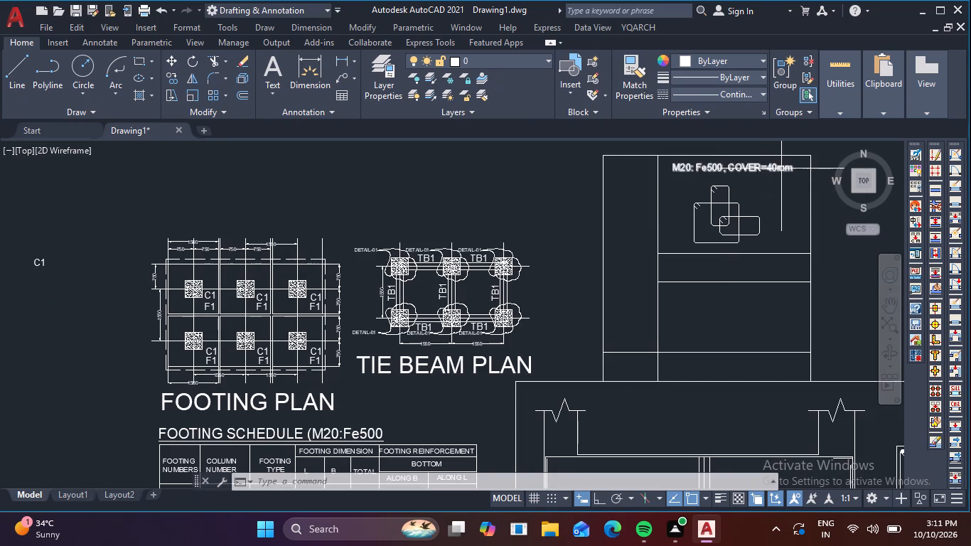
click(781, 168)
text(co)
key(space)
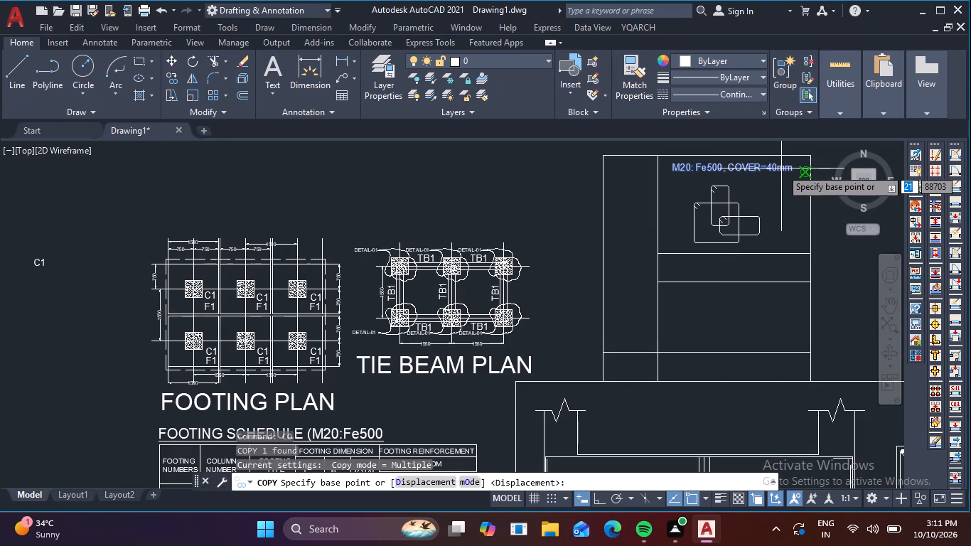
click(683, 171)
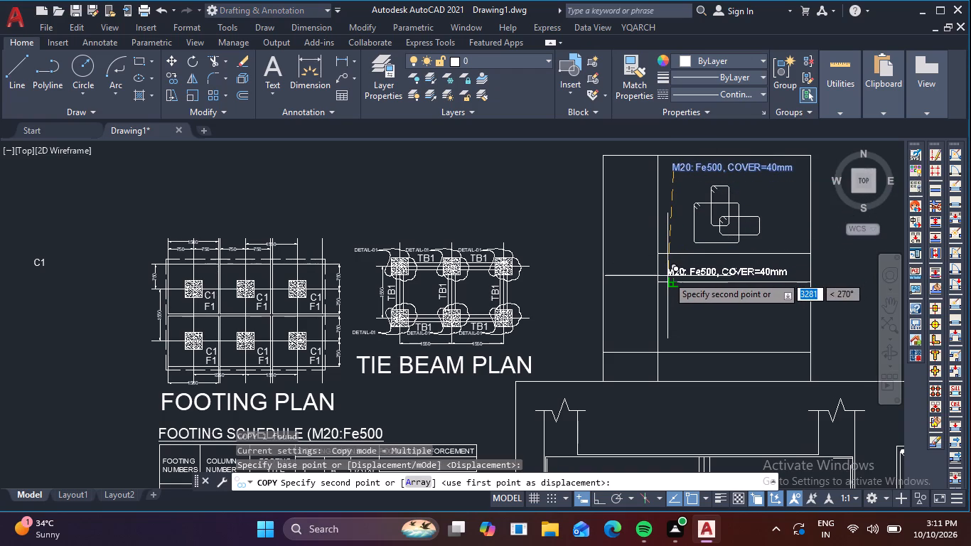
key(F8)
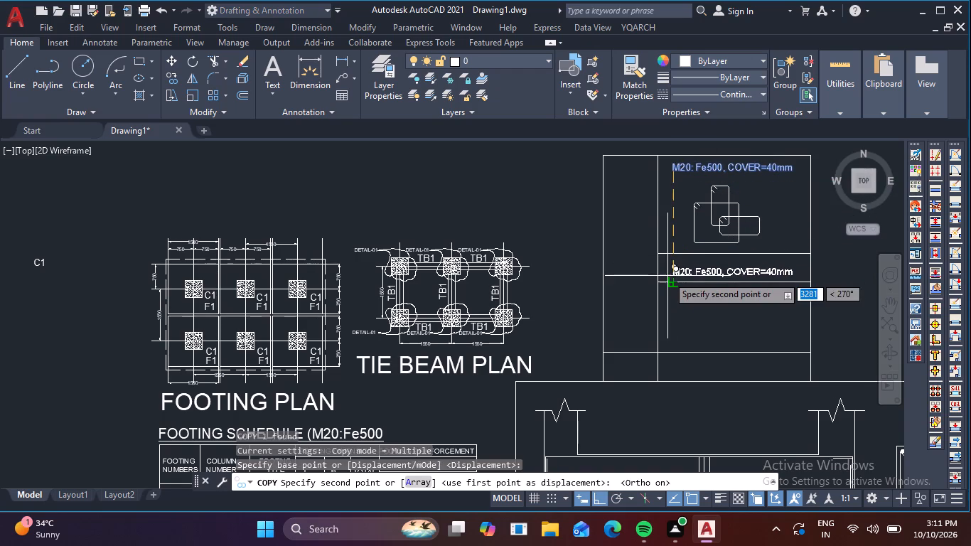
scroll(667, 276, down, 1)
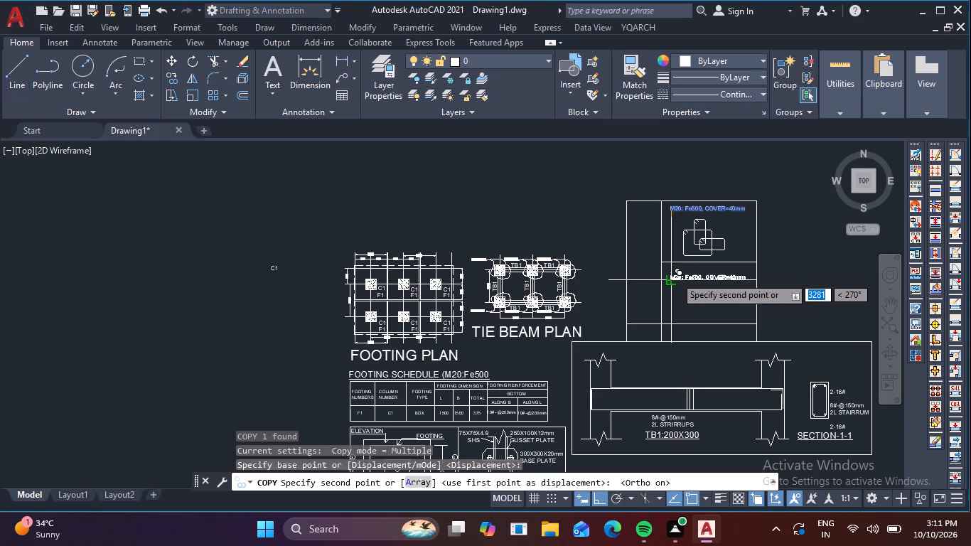
scroll(675, 277, up, 2)
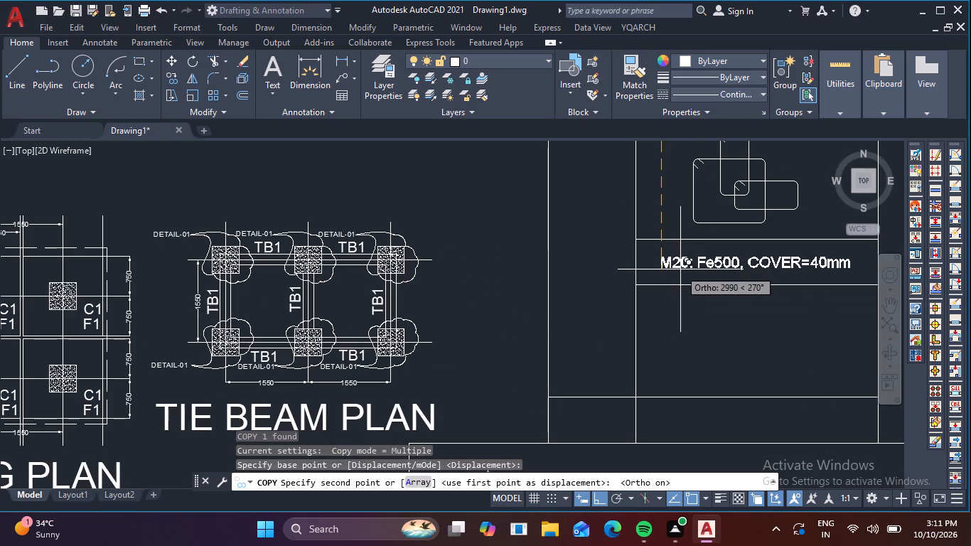
click(677, 266)
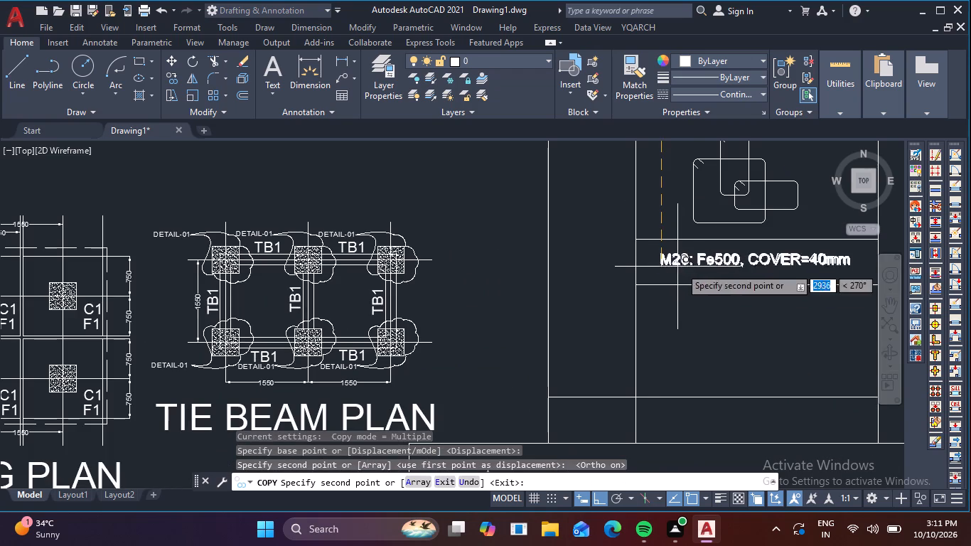
key(Escape)
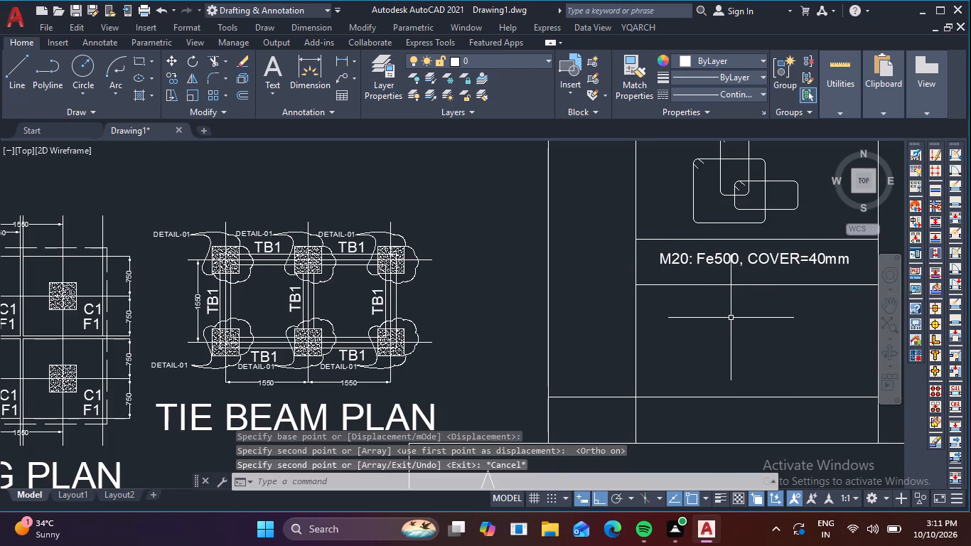
scroll(727, 318, down, 1)
double_click(758, 282)
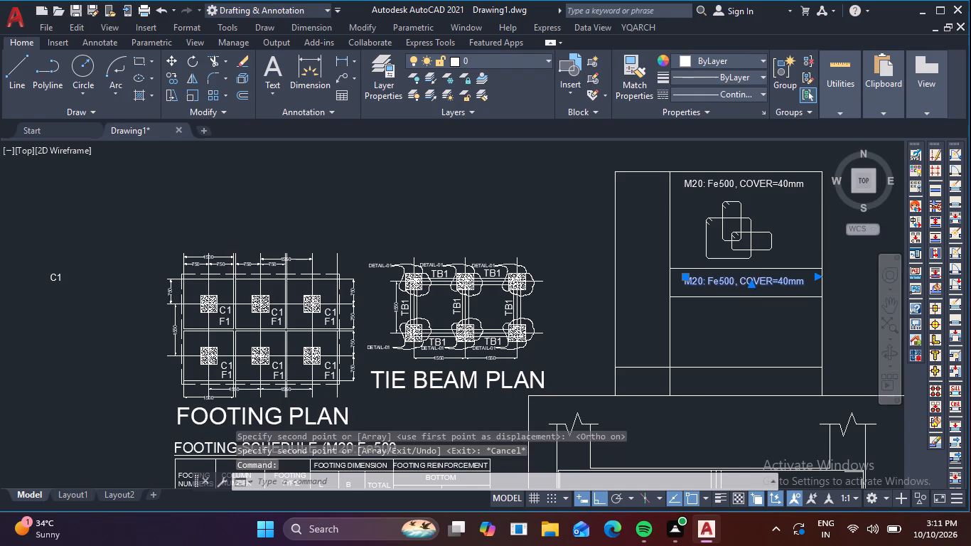
click(807, 278)
key(BackSpace)
key(BackSpace)
key(BackSpace)
key(BackSpace)
key(BackSpace)
key(BackSpace)
key(BackSpace)
key(BackSpace)
key(BackSpace)
key(BackSpace)
key(BackSpace)
key(BackSpace)
key(BackSpace)
key(BackSpace)
key(BackSpace)
key(BackSpace)
key(BackSpace)
key(BackSpace)
key(BackSpace)
key(BackSpace)
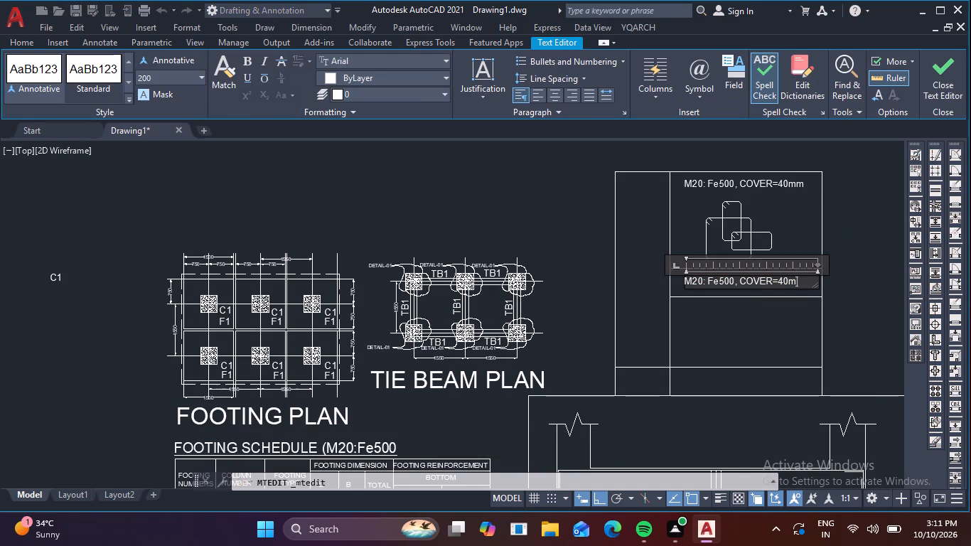
key(BackSpace)
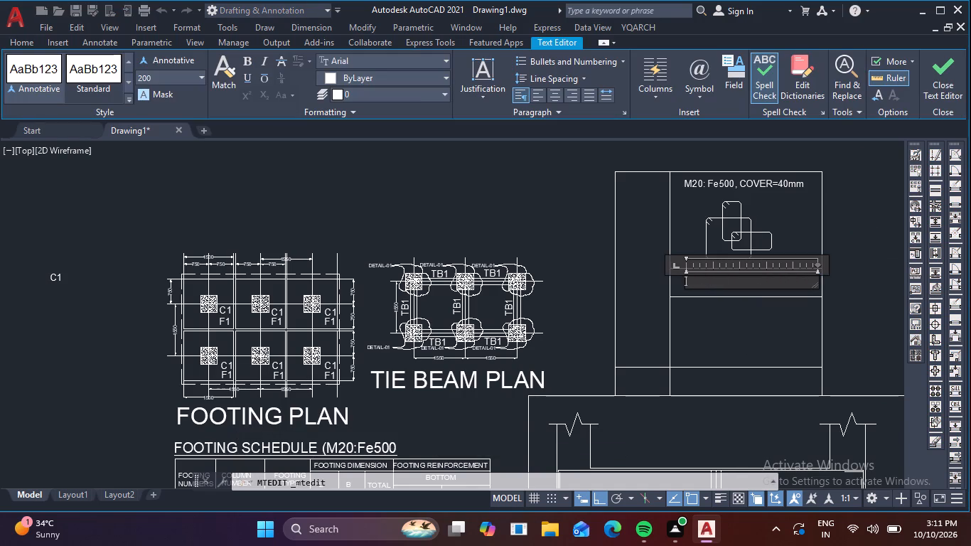
key(BackSpace)
key(BackSpace)
key(t)
key(8)
key(BackSpace)
key(BackSpace)
key(t)
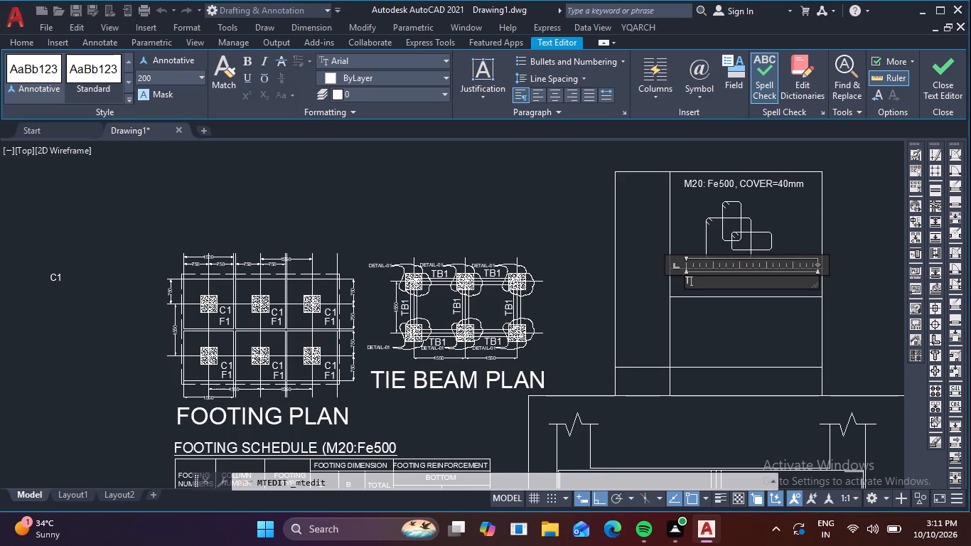
key(8)
key(minus)
key(shift+at)
text(150)
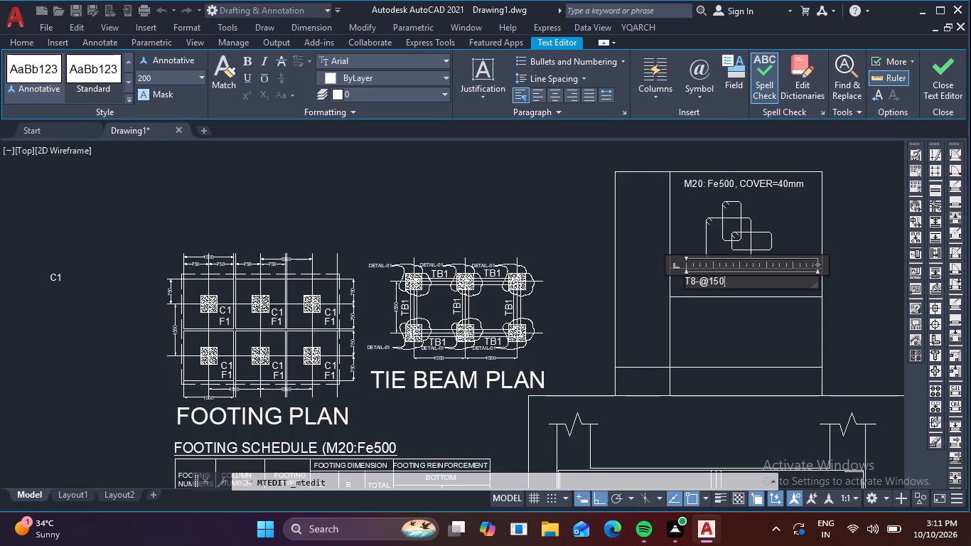
text(MM)
key(BackSpace)
key(BackSpace)
text(mm)
key(space)
text(TI)
text(ES)
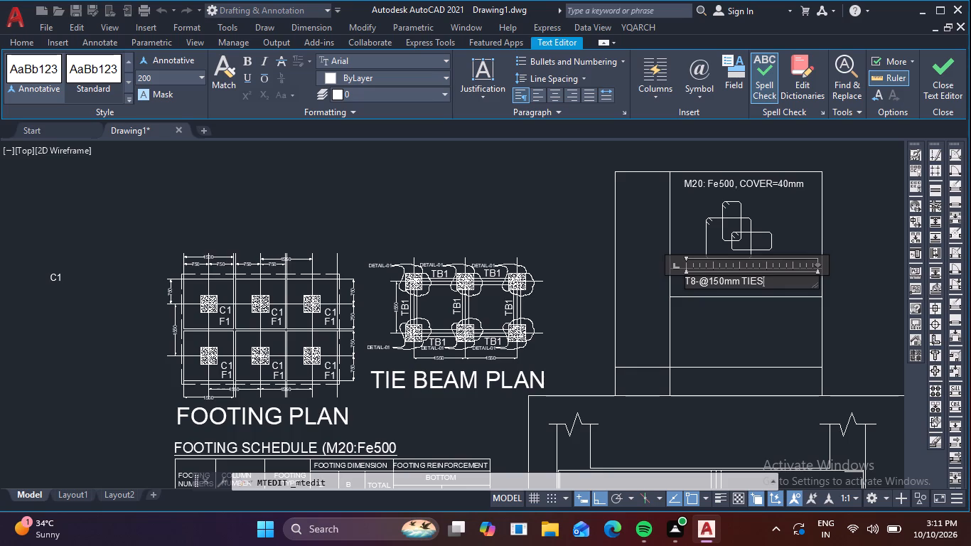
click(753, 355)
scroll(729, 299, up, 1)
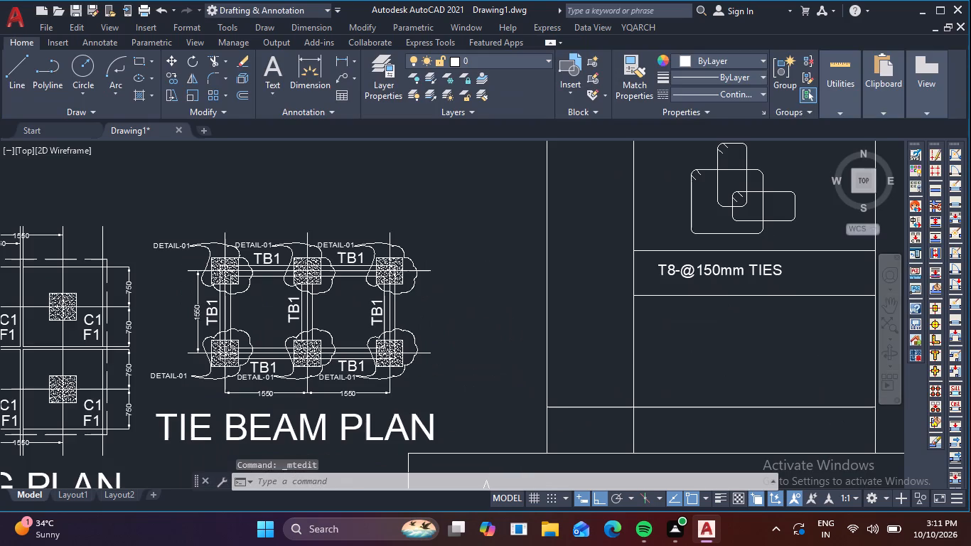
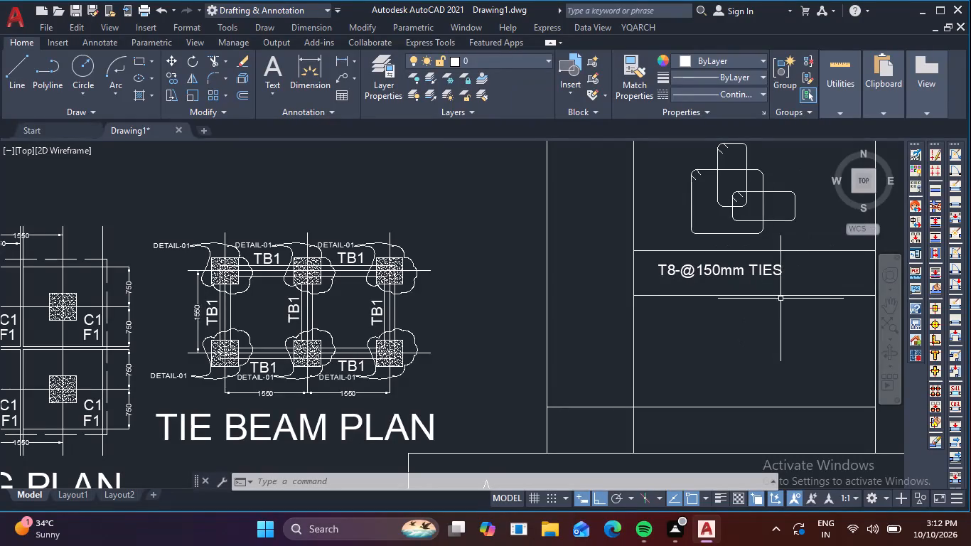
middle_drag(777, 334, 603, 285)
scroll(559, 274, down, 2)
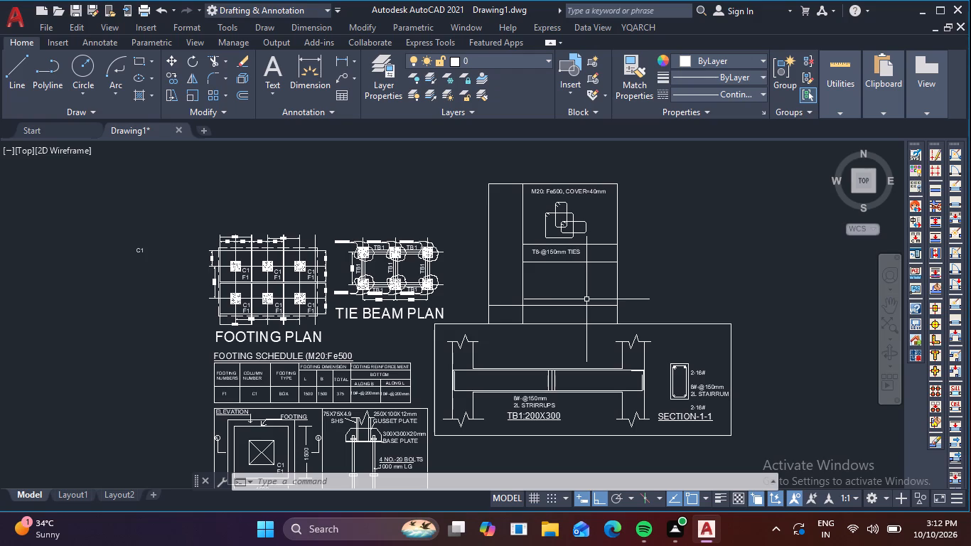
text(RE)
key(c)
key(space)
scroll(540, 279, up, 1)
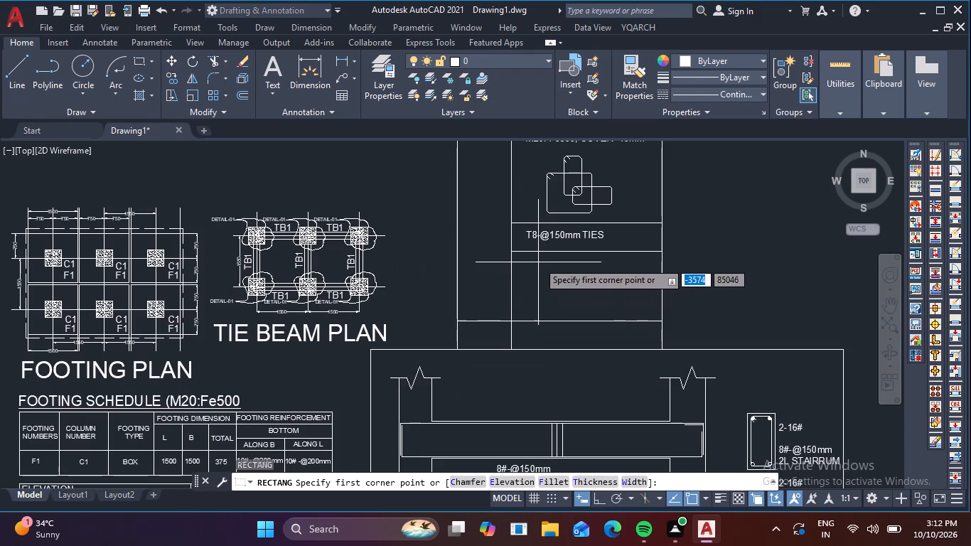
scroll(552, 273, up, 1)
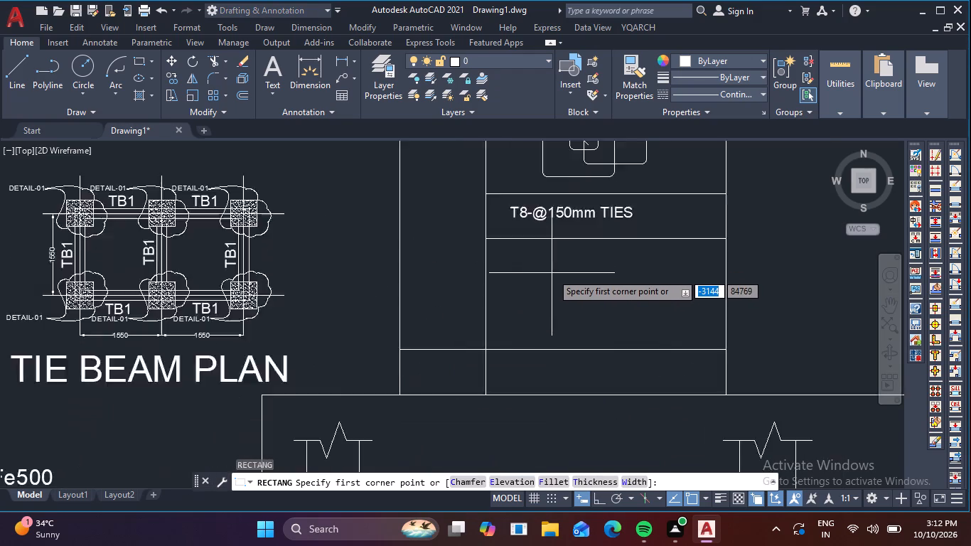
scroll(552, 273, up, 1)
click(553, 264)
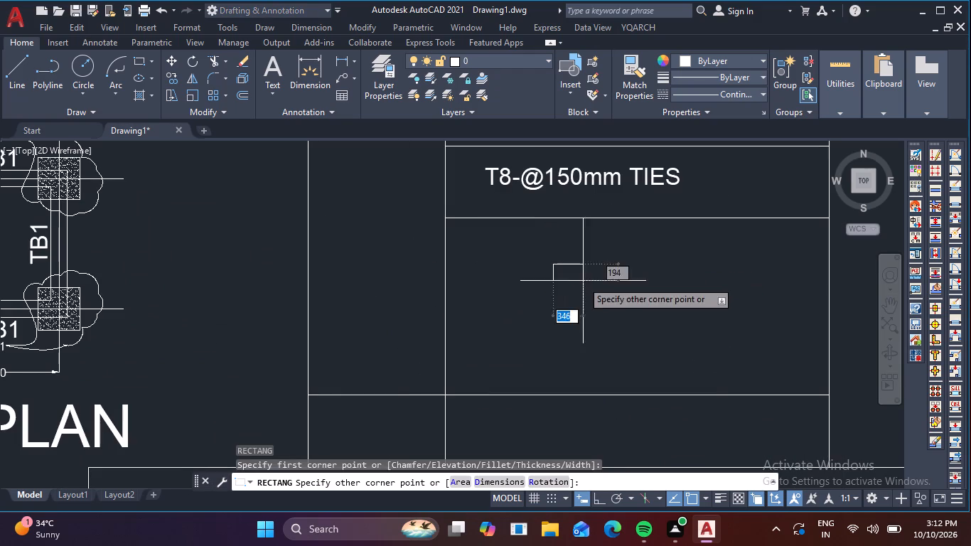
click(673, 364)
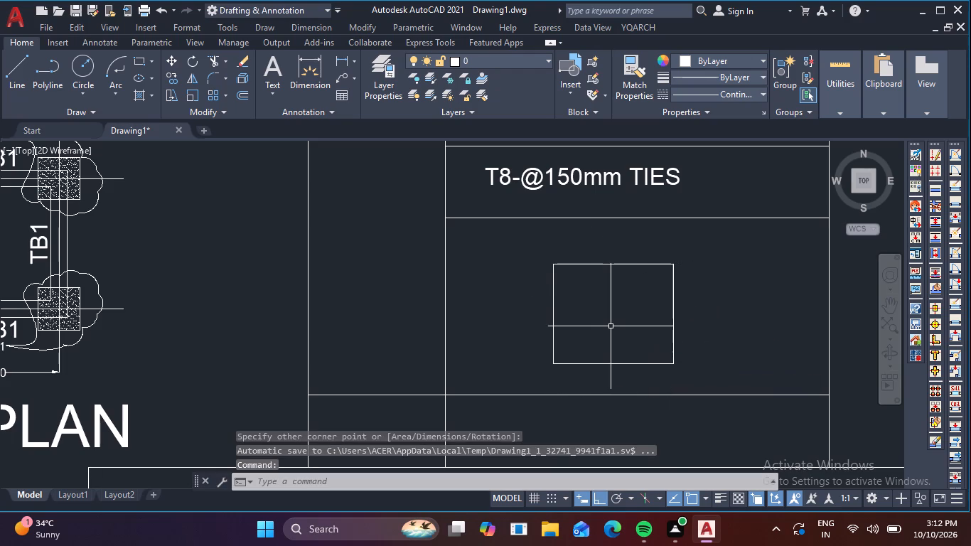
Offset the new rectangle inward by 100.
key(o)
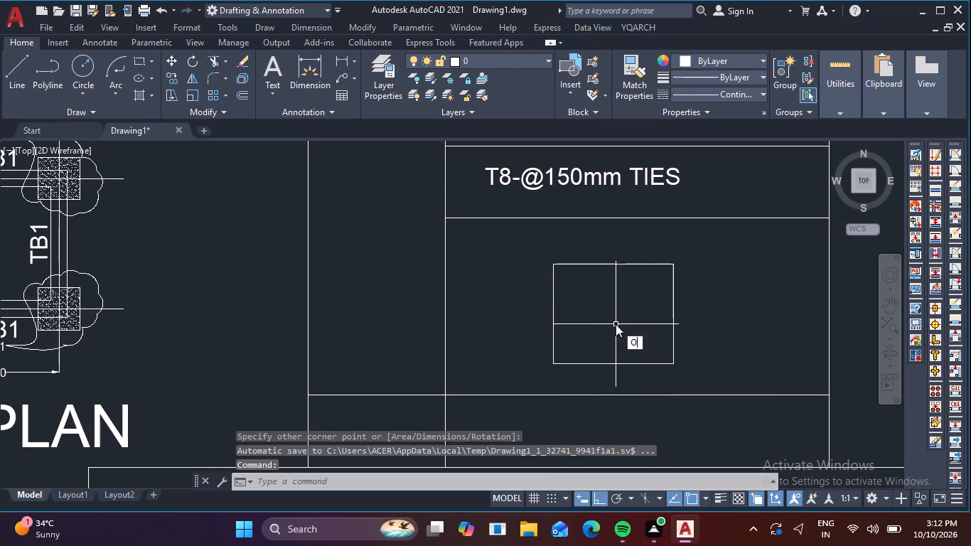
key(Return)
text(100)
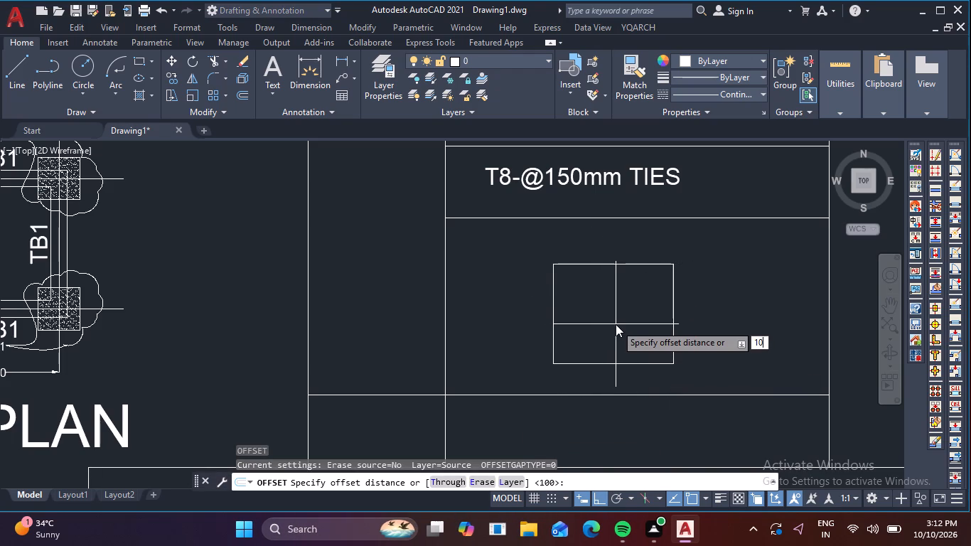
key(Return)
click(672, 291)
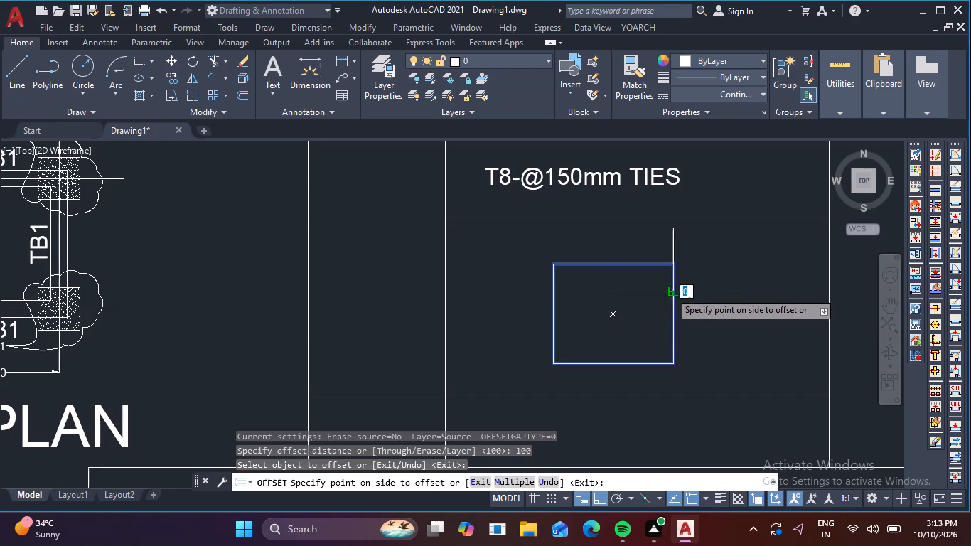
click(638, 308)
key(Escape)
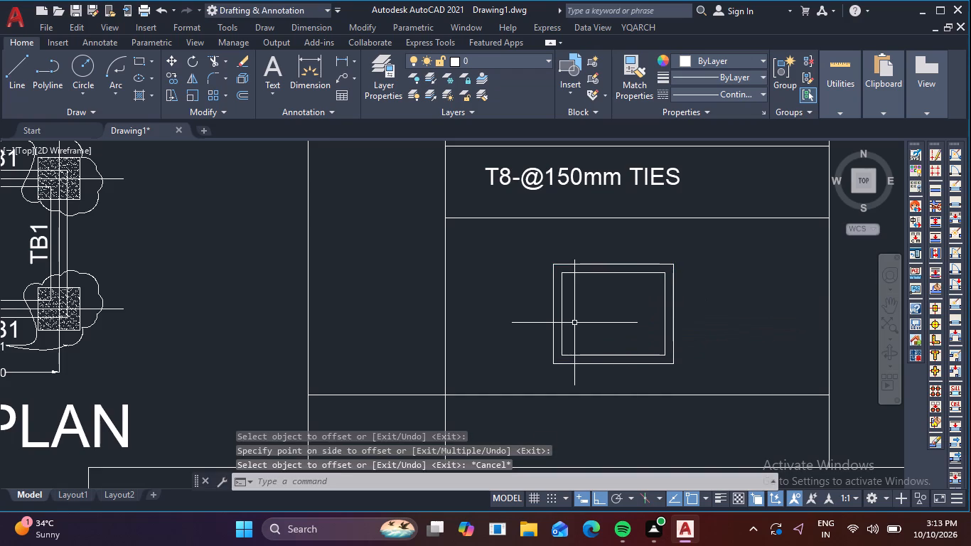
Fillet all four corners of the inner rectangle with a radius of 100, using the Multiple option.
key(f)
key(space)
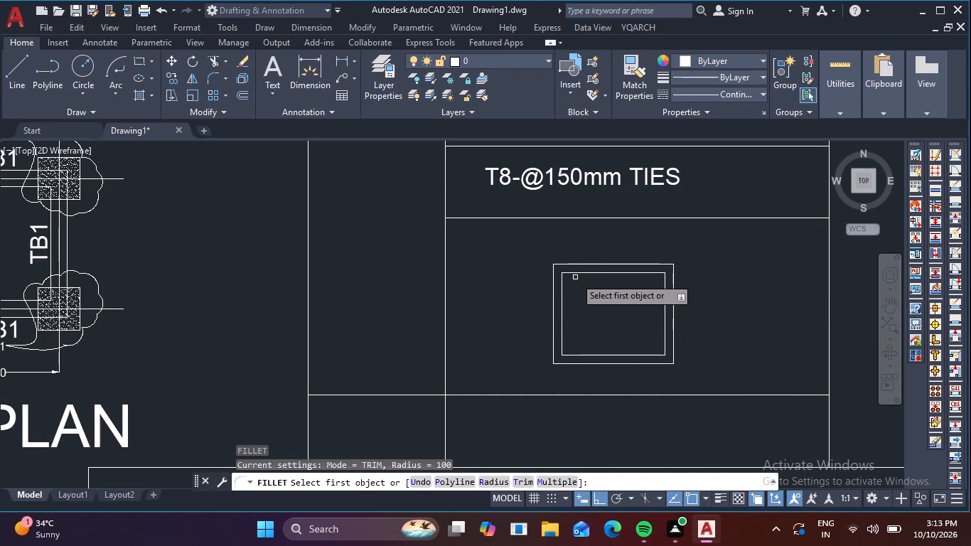
click(557, 482)
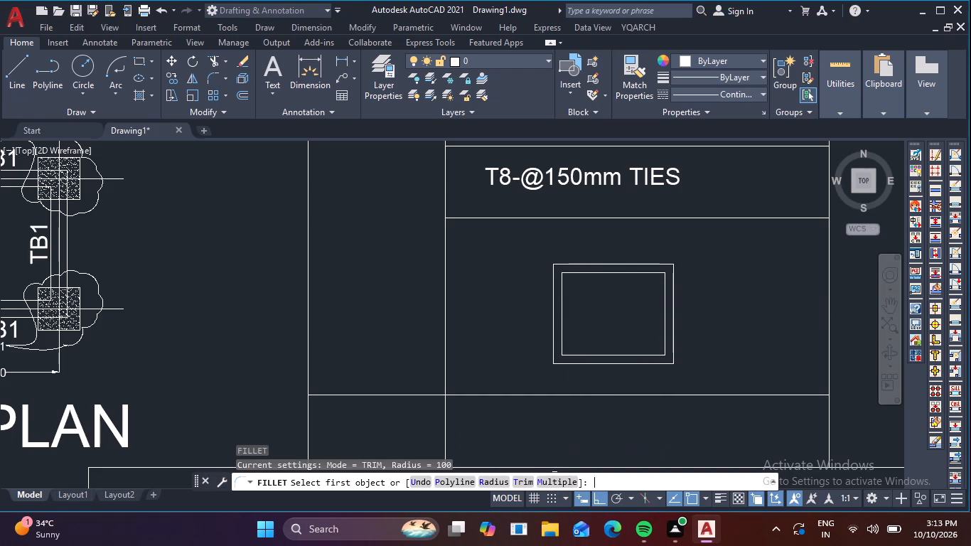
click(578, 275)
click(581, 273)
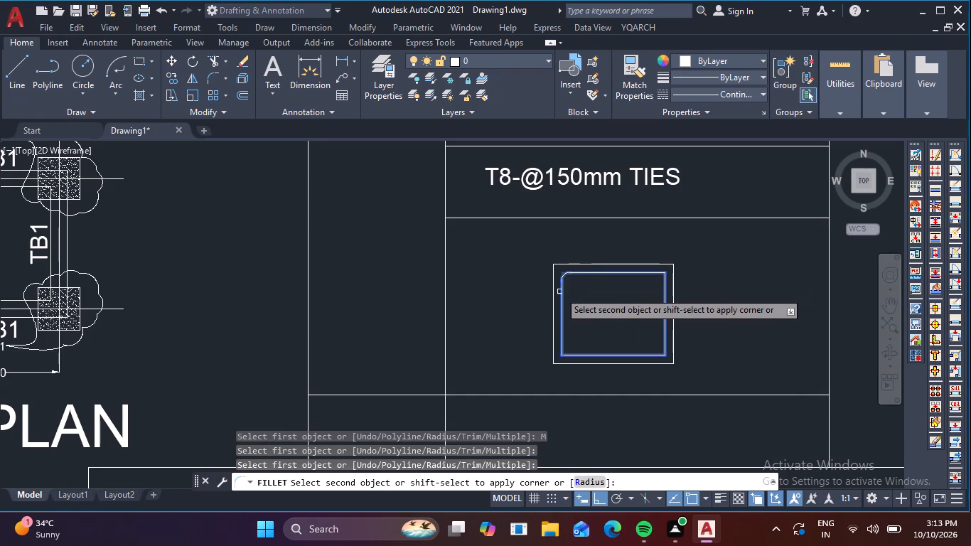
click(560, 291)
click(562, 326)
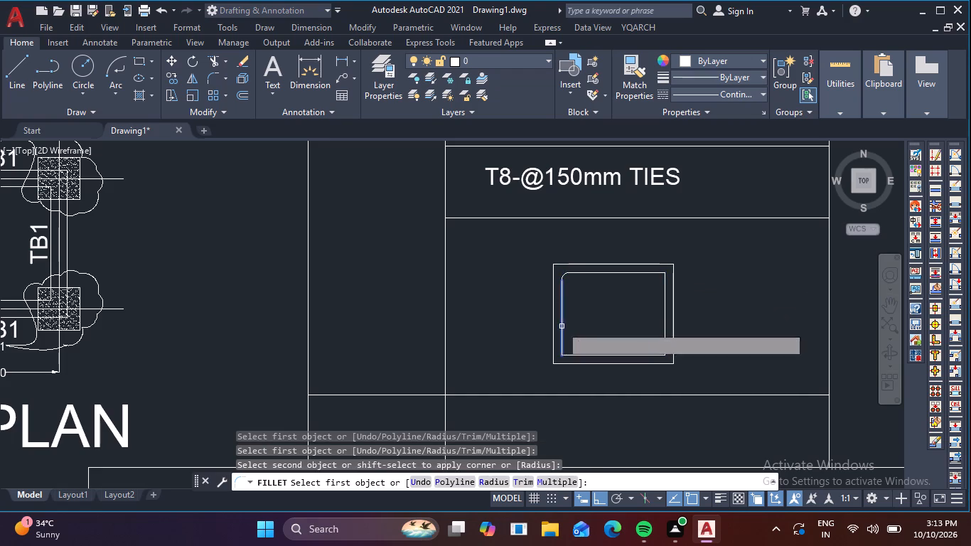
click(576, 354)
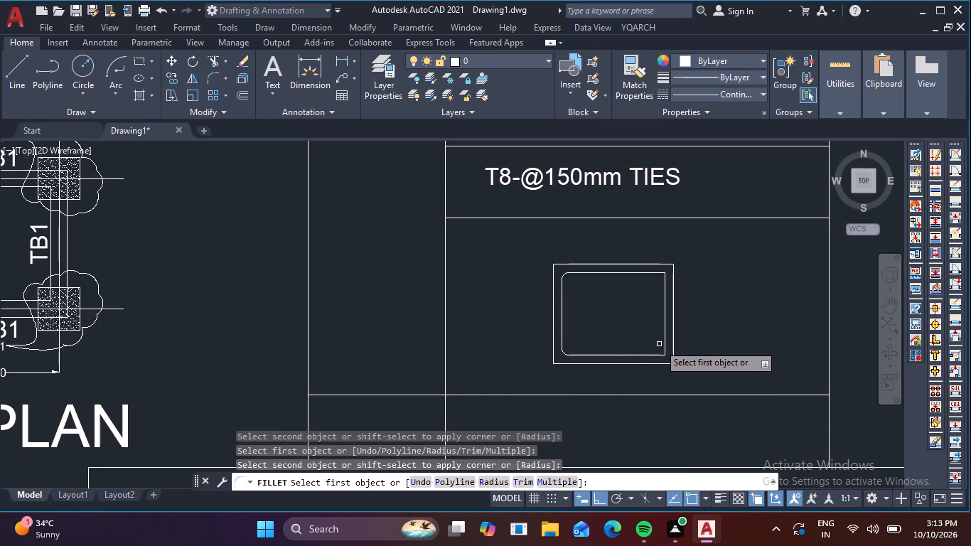
click(666, 343)
click(657, 354)
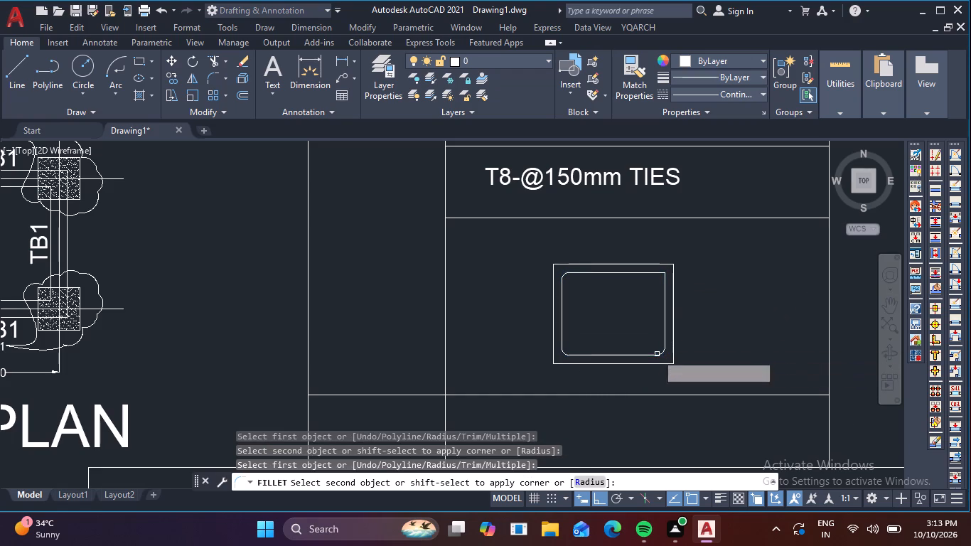
click(665, 289)
click(653, 274)
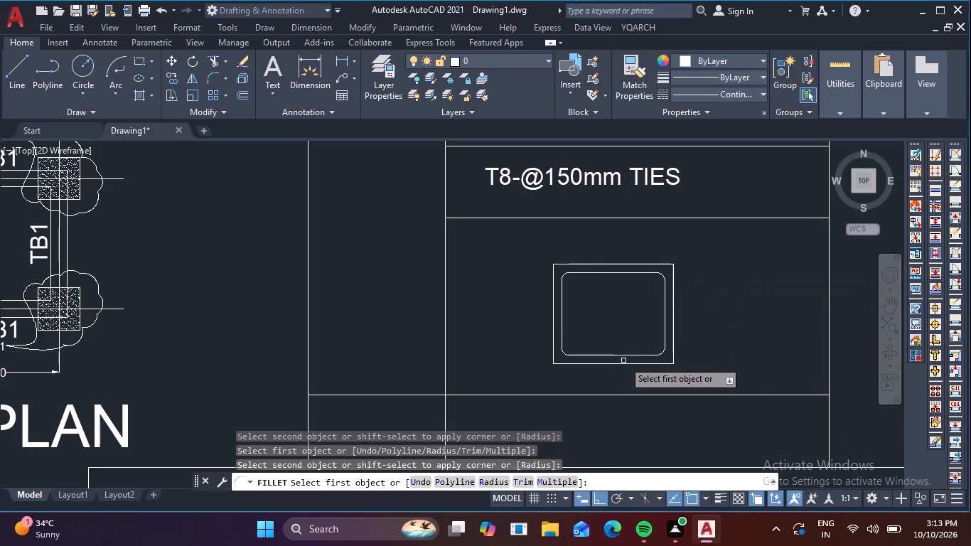
key(Escape)
key(Escape)
key(Escape)
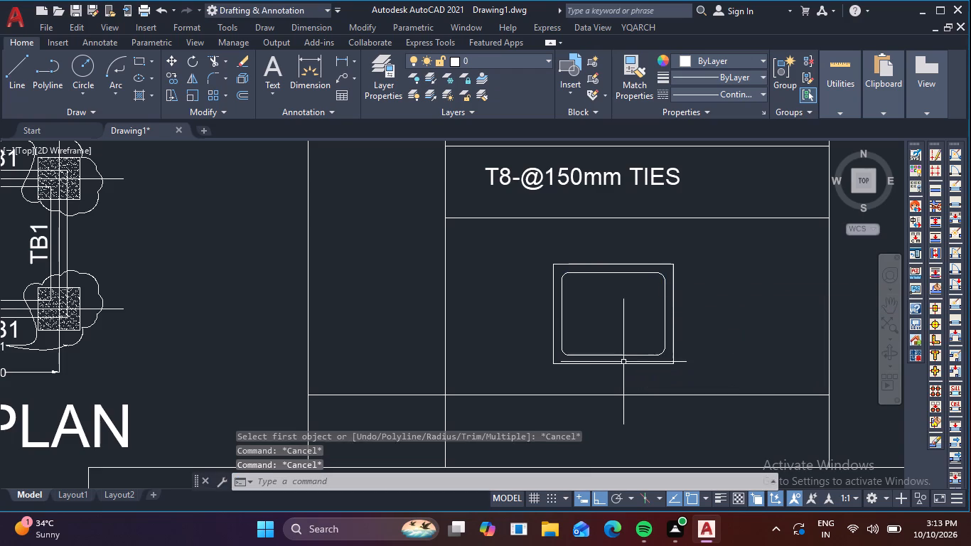
key(Escape)
key(Escape)
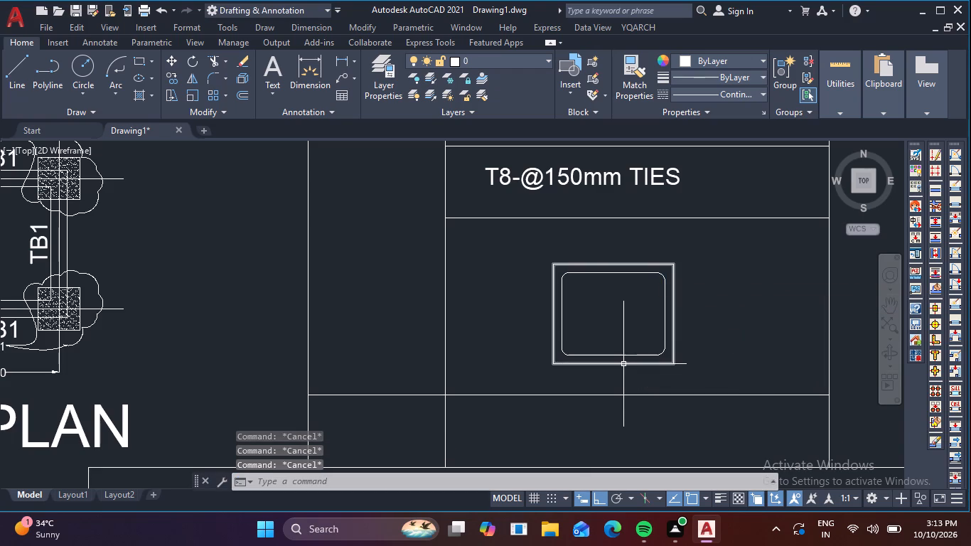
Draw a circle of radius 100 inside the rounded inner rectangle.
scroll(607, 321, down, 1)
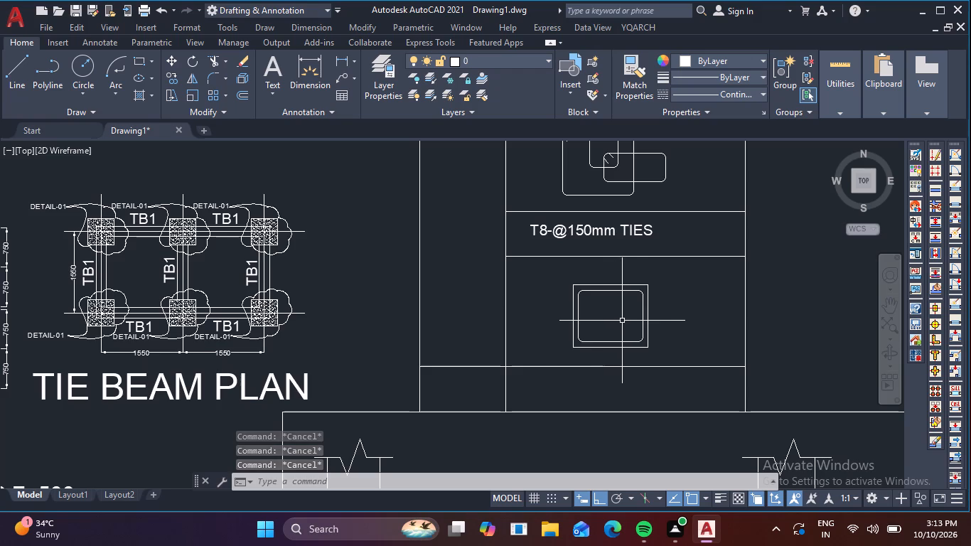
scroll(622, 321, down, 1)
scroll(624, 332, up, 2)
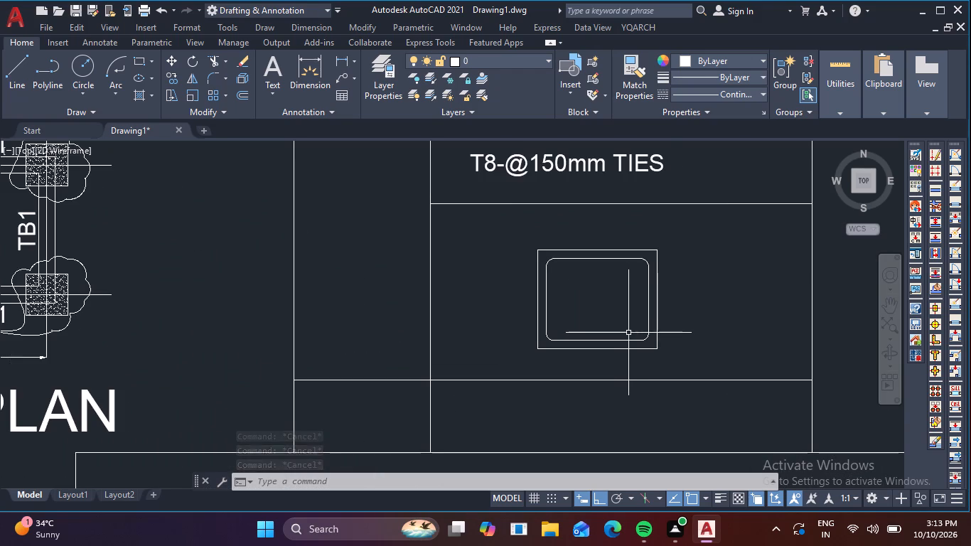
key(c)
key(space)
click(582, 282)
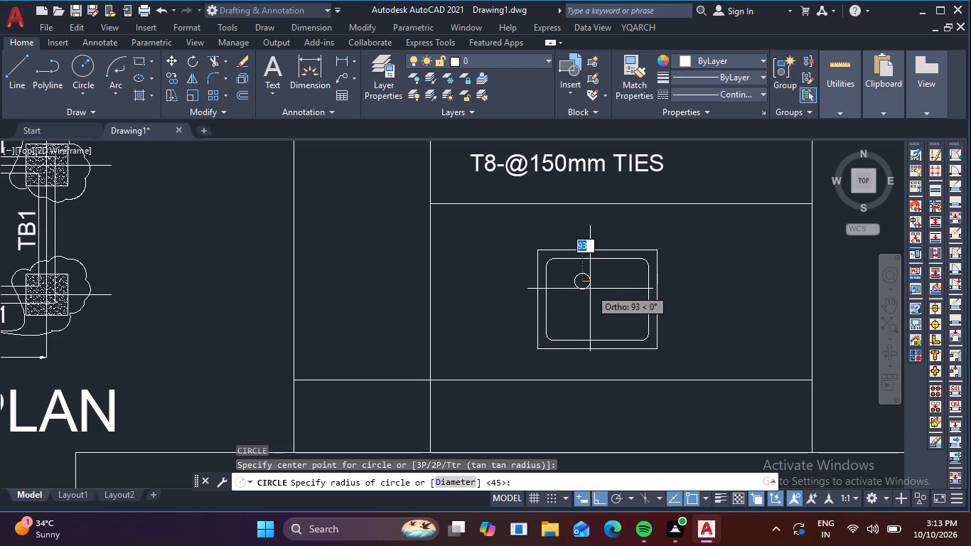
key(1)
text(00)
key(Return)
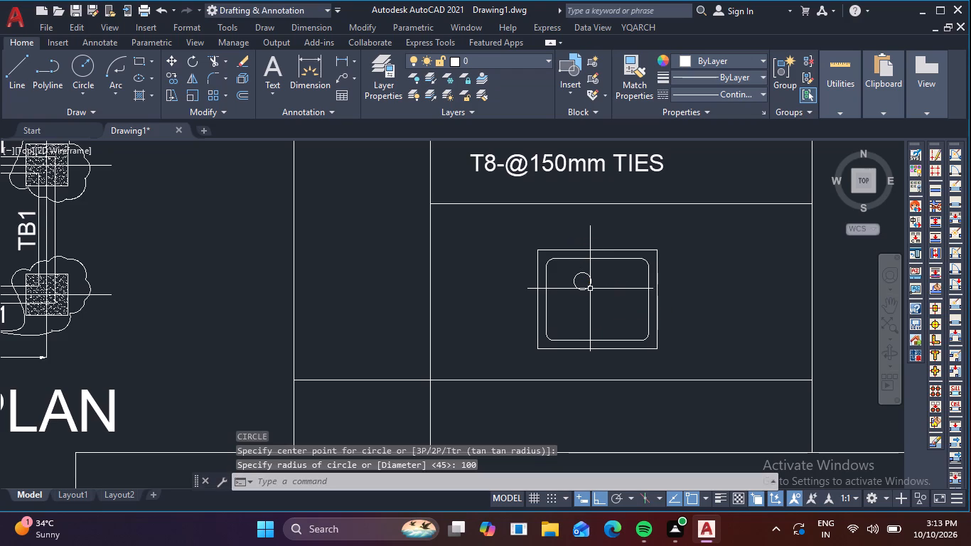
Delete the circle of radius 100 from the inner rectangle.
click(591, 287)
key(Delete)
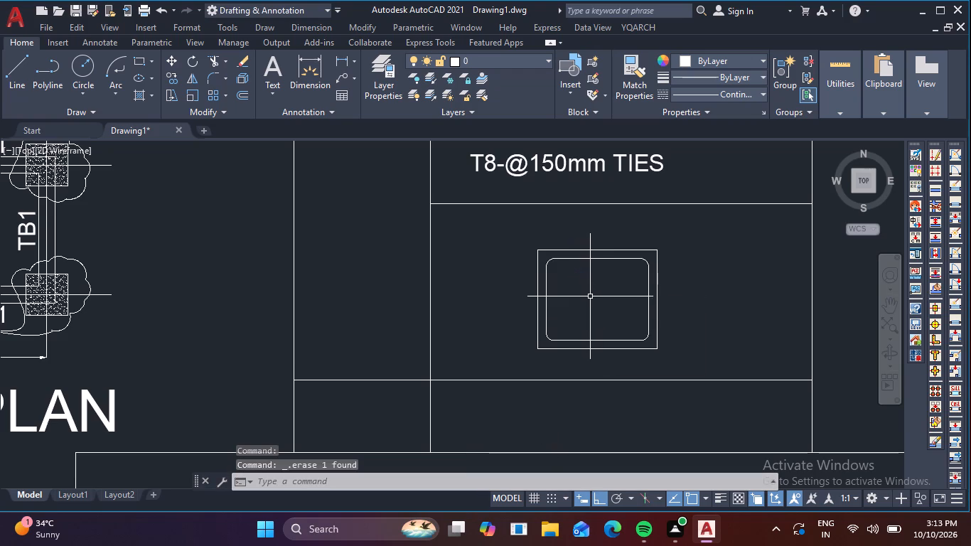
Draw a circle of radius 70 near the middle of the rounded inner rectangle.
key(c)
key(space)
click(593, 294)
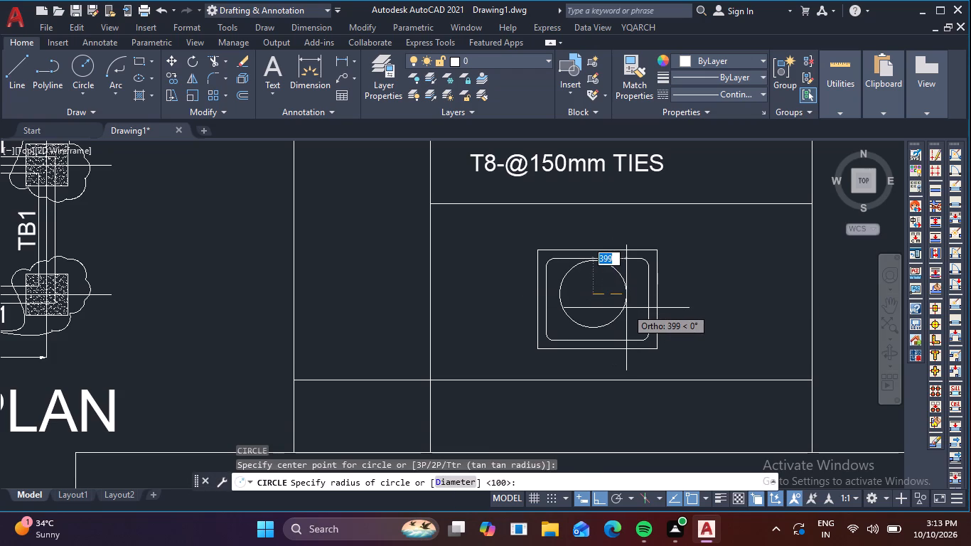
text(70)
key(Return)
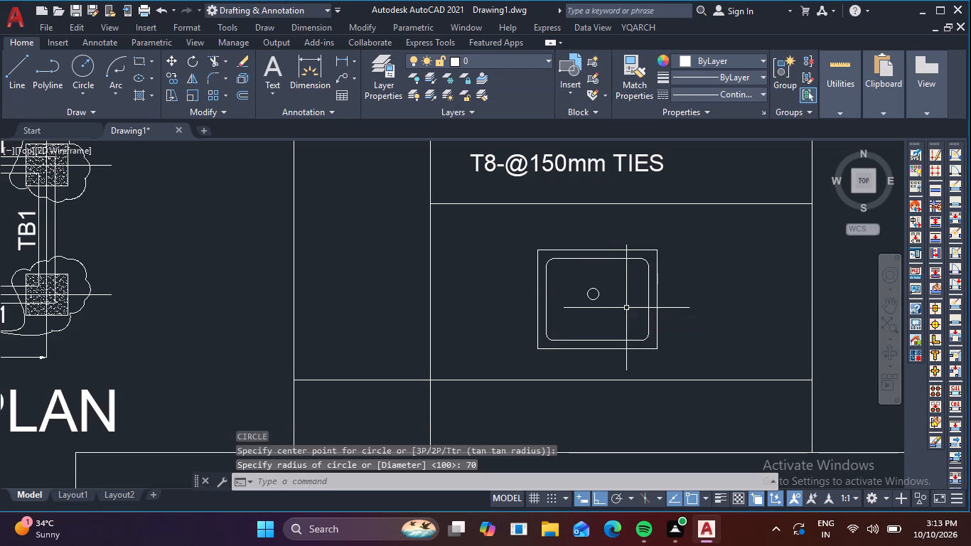
Copy the circle into the upper-left rounded corner of the inner rectangle, with Ortho turned off.
scroll(604, 296, up, 2)
click(600, 296)
drag(594, 297, 580, 289)
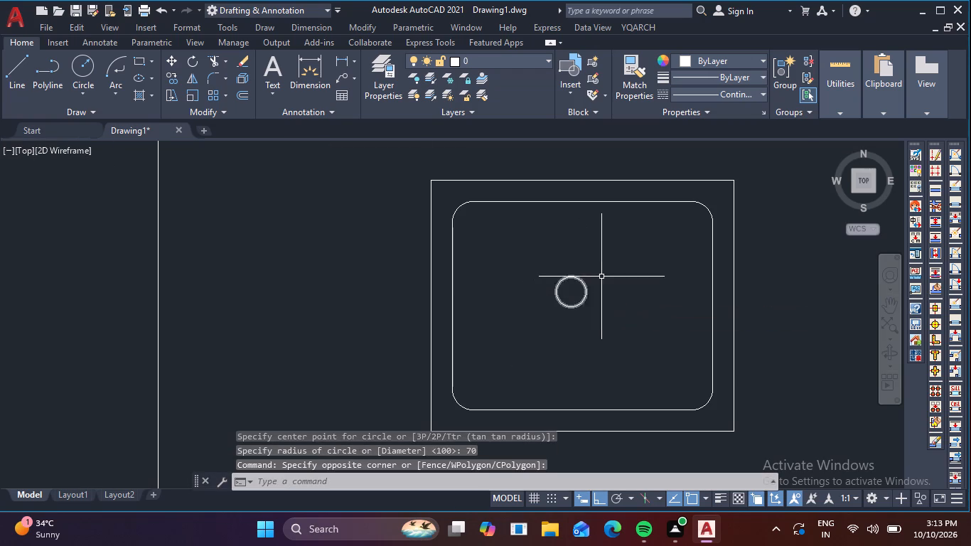
drag(603, 277, 595, 281)
drag(584, 288, 576, 295)
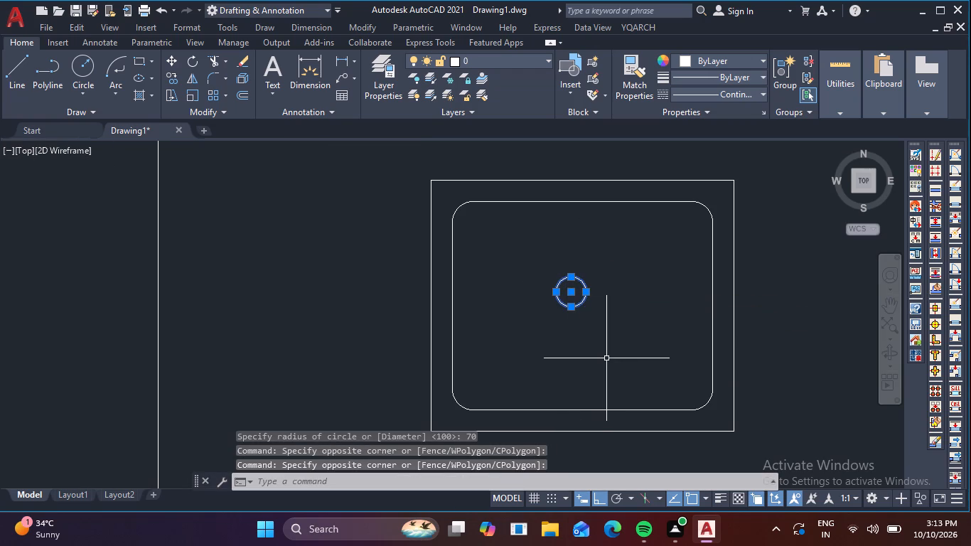
key(c)
text(O)
key(space)
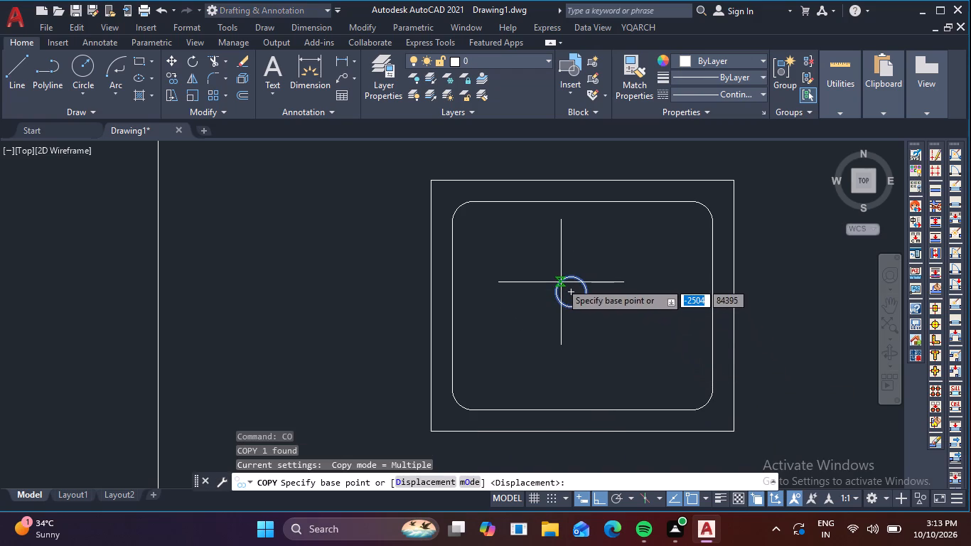
click(561, 282)
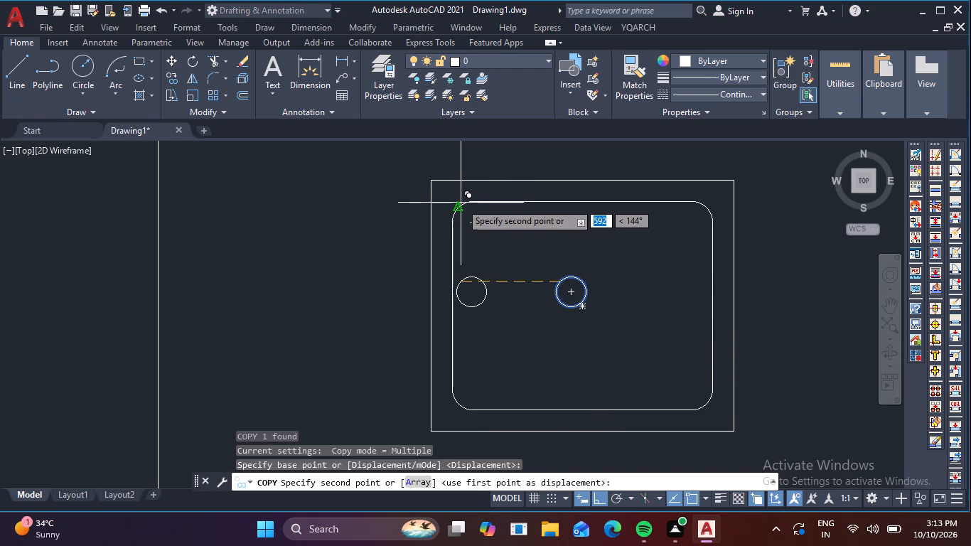
key(F8)
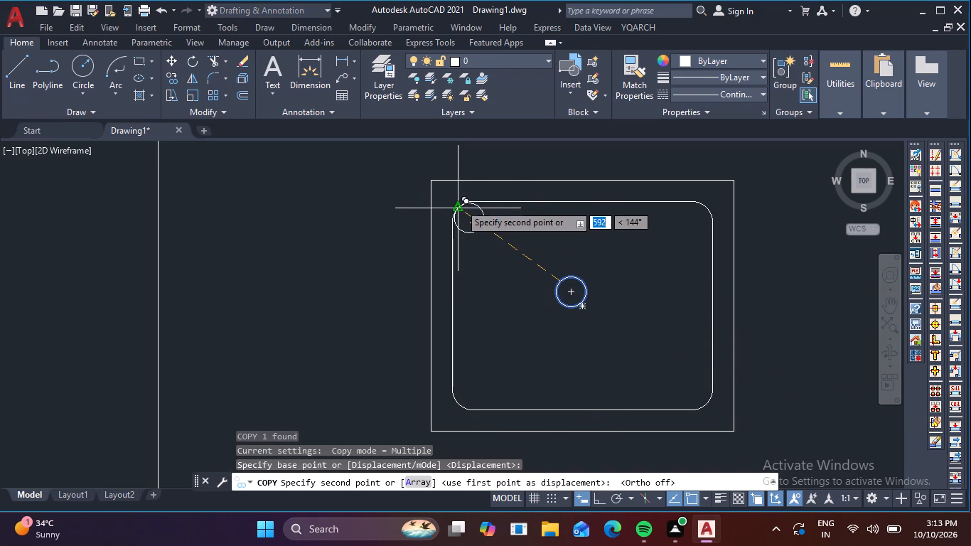
click(460, 204)
key(Escape)
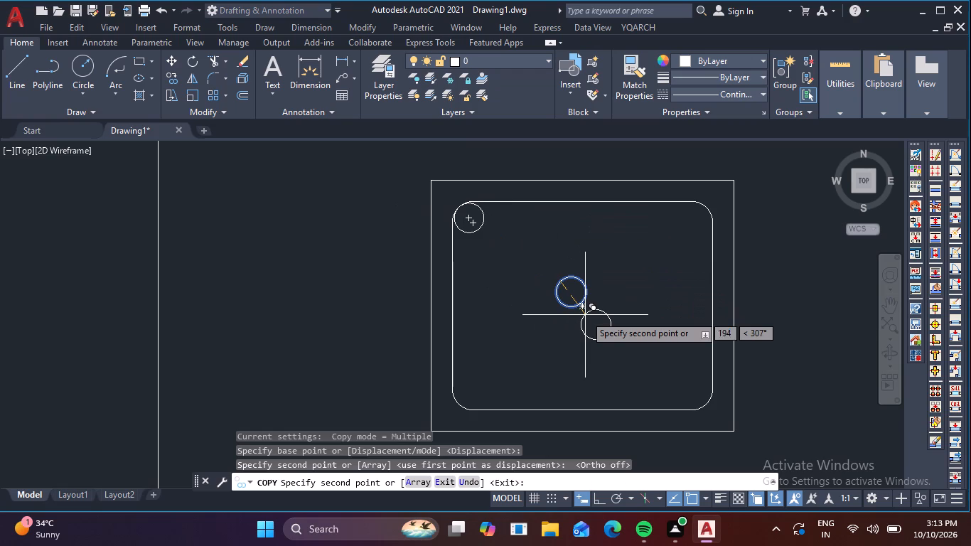
Copy the middle circle into the upper-right rounded corner of the inner rectangle.
drag(581, 301, 575, 292)
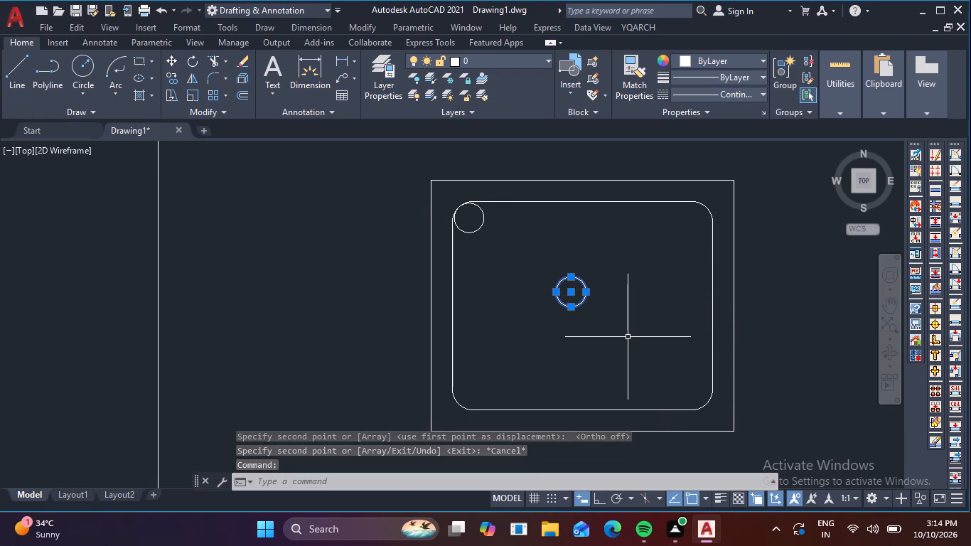
key(c)
key(o)
key(space)
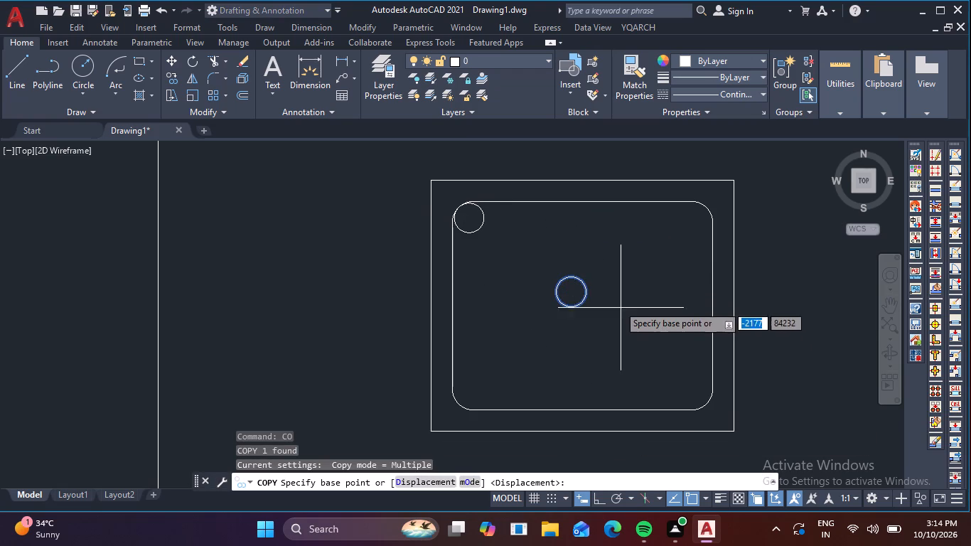
click(579, 282)
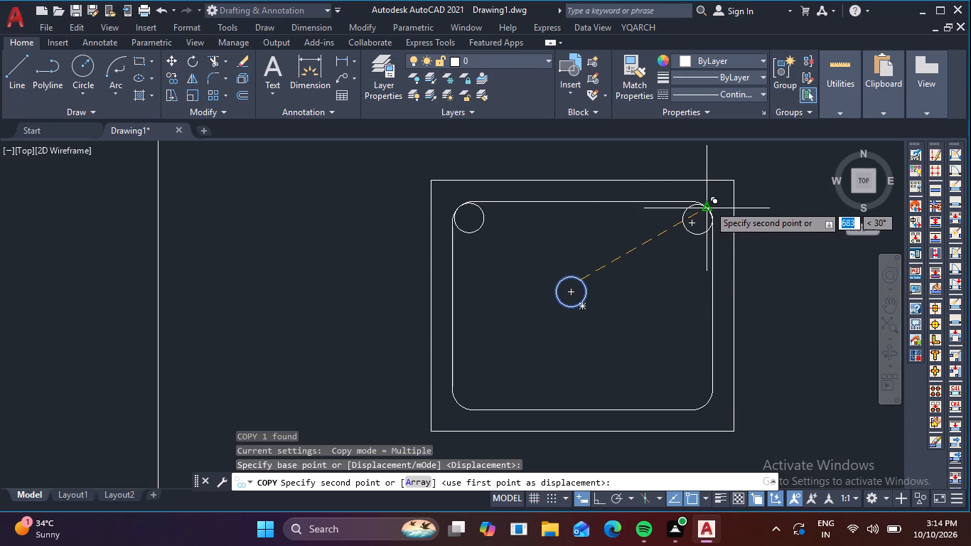
click(709, 205)
key(Escape)
Copy the middle circle to two spots along the inner rectangle's top edge, between the two corner circles.
drag(610, 323, 579, 306)
click(547, 284)
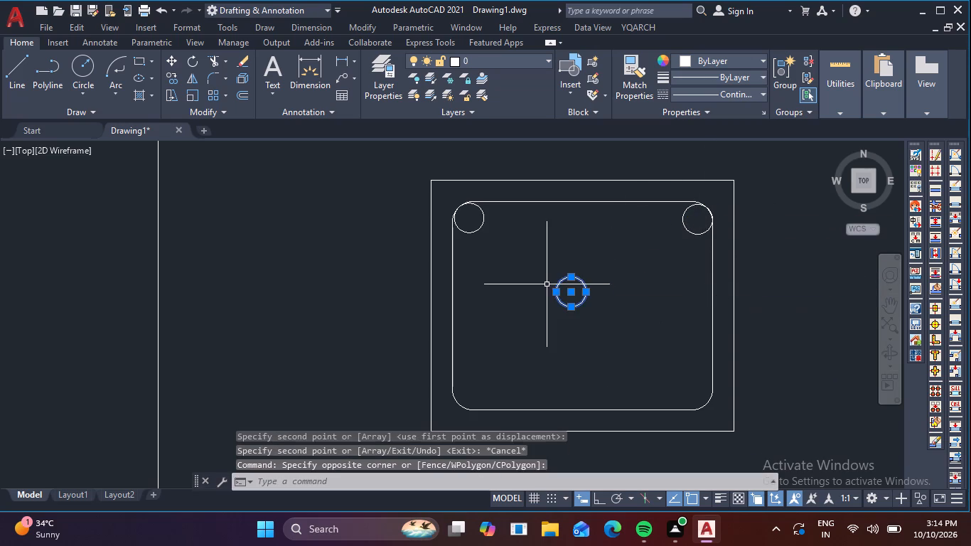
key(c)
text(O)
key(space)
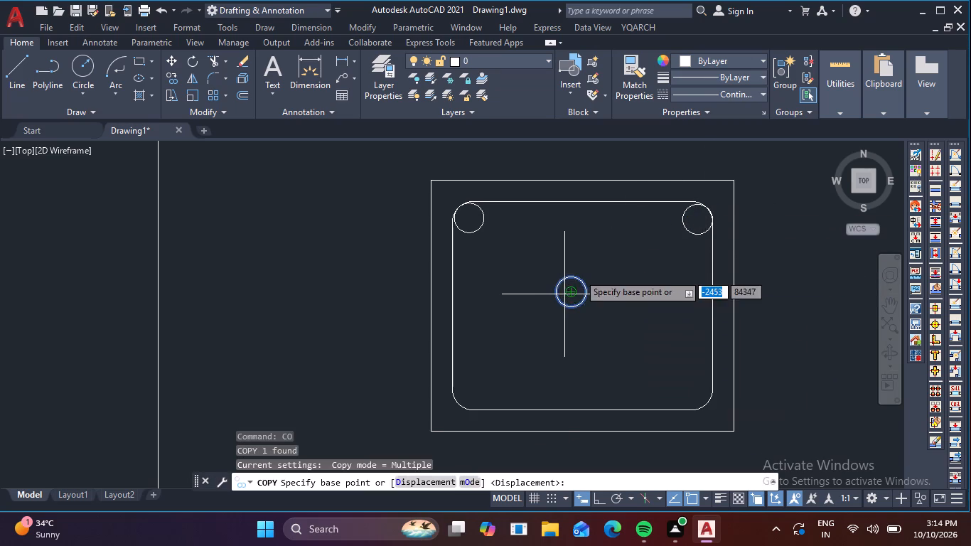
click(574, 276)
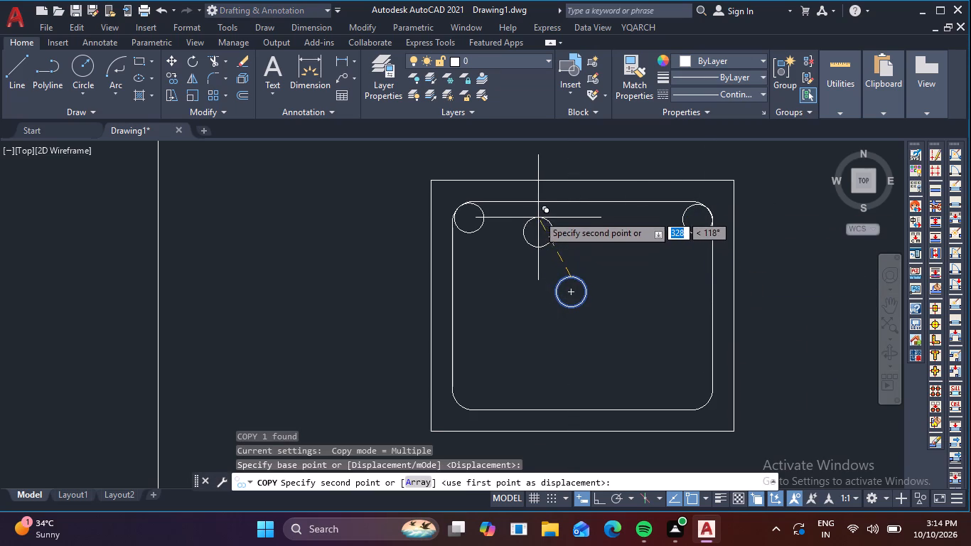
click(540, 205)
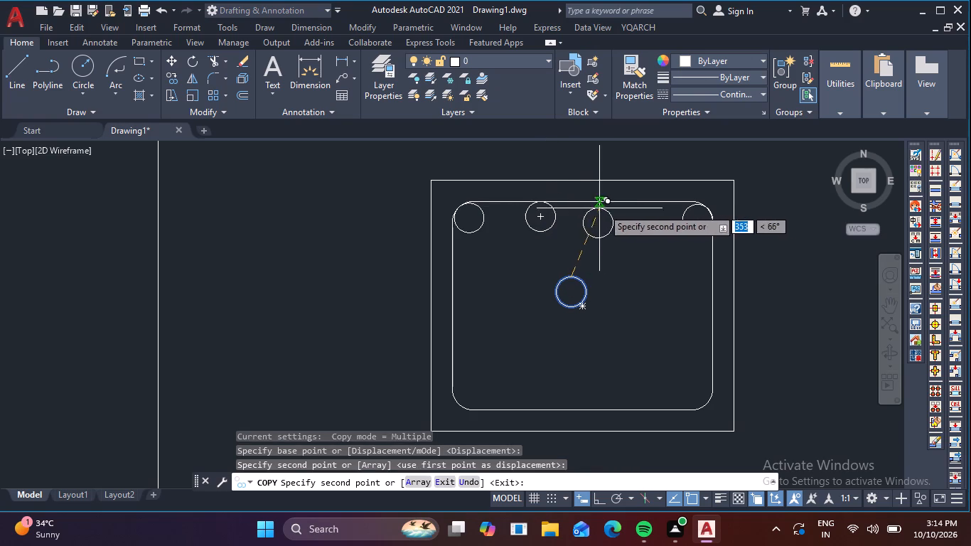
click(626, 203)
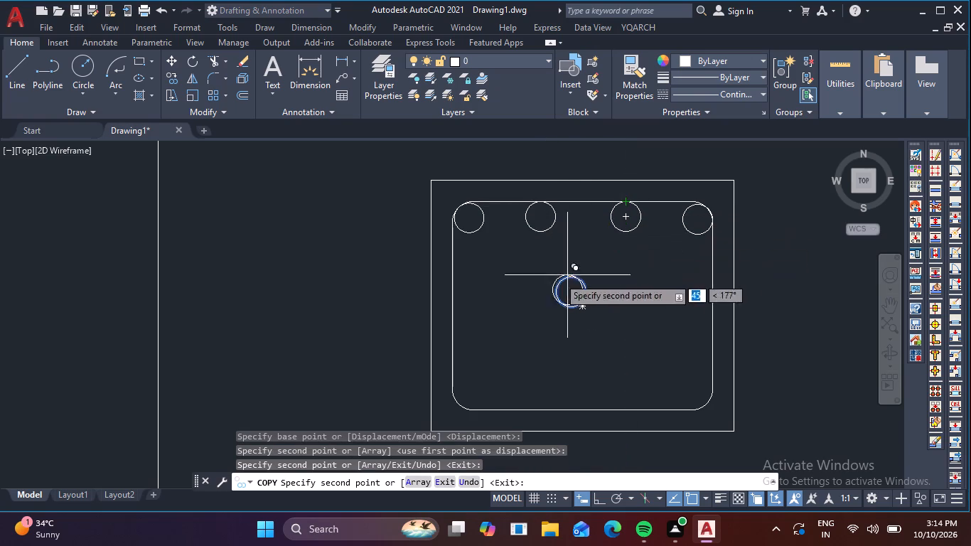
key(Escape)
Copy the middle circle against the inner rectangle's left edge, below the upper-left corner circle.
drag(643, 305, 599, 287)
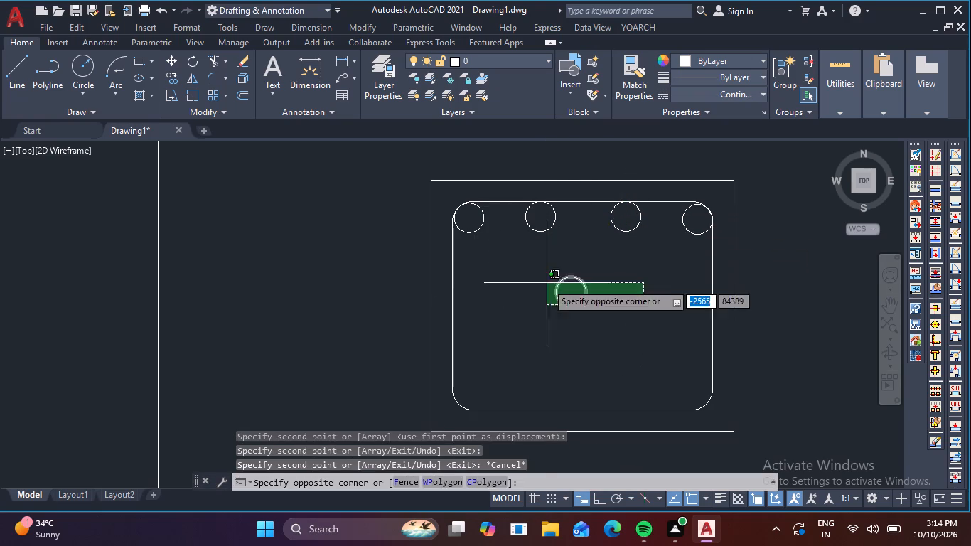
click(538, 283)
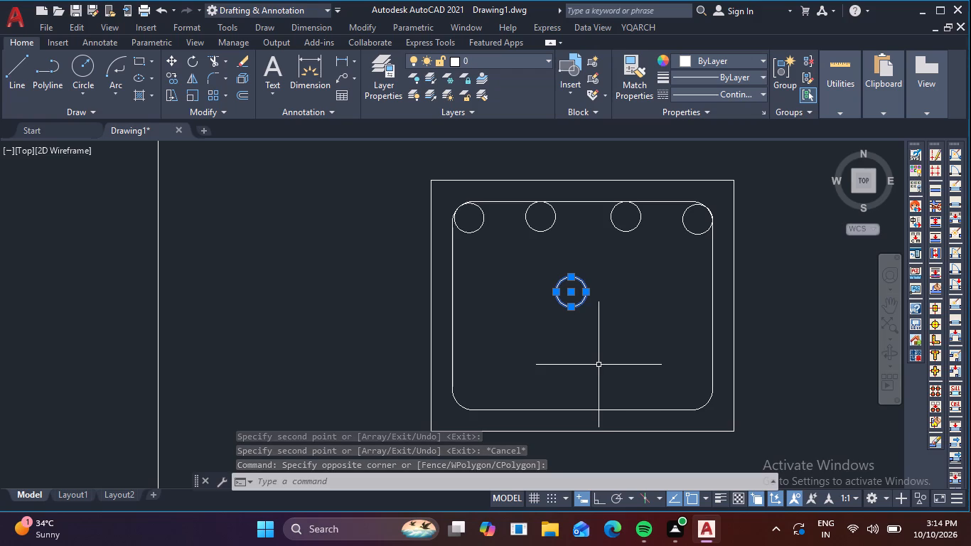
key(c)
key(o)
key(space)
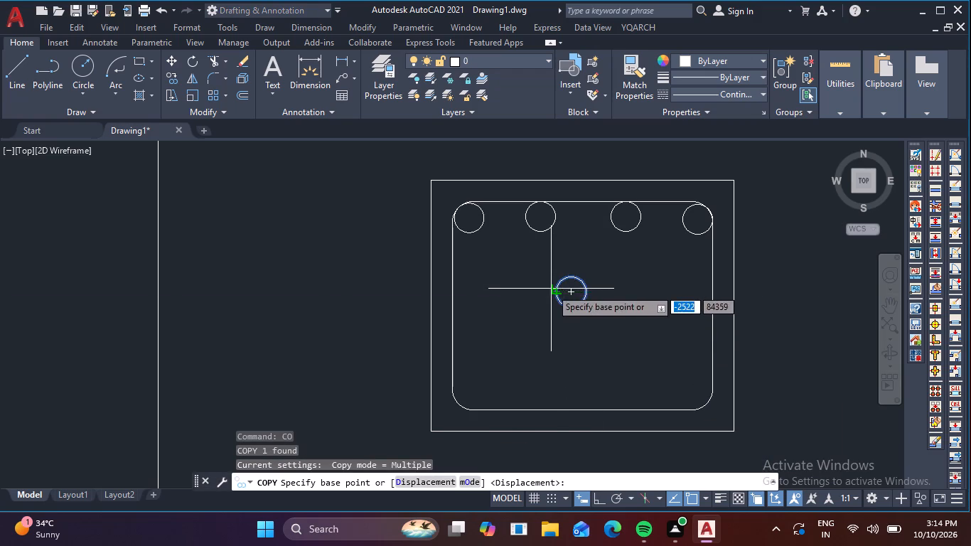
click(556, 291)
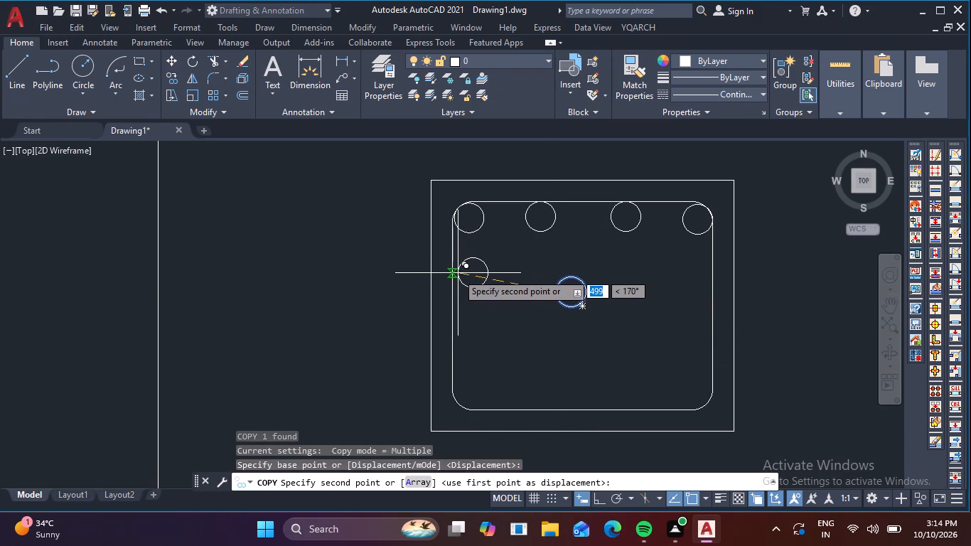
click(454, 275)
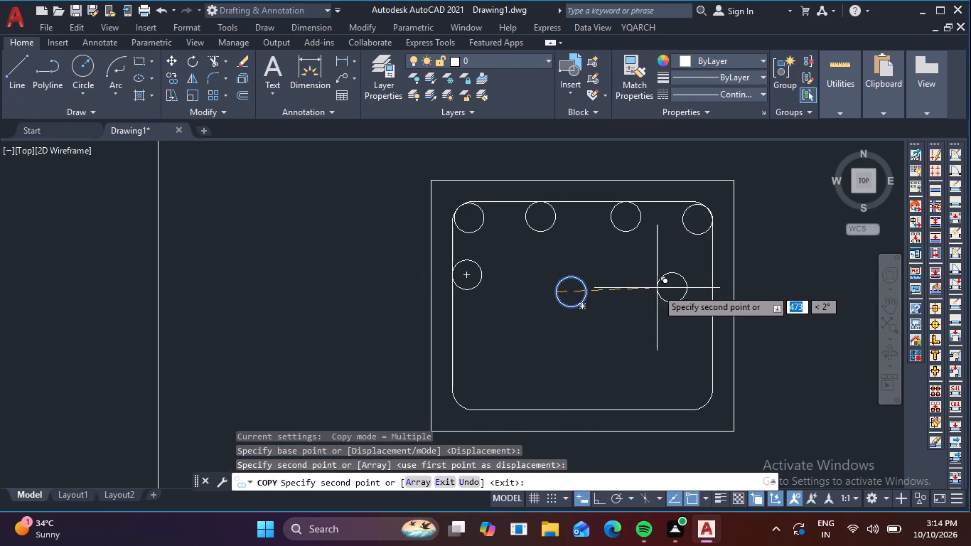
key(Escape)
Copy the middle circle against the inner rectangle's right edge, level with the circle on the left edge.
drag(616, 314, 584, 294)
click(542, 276)
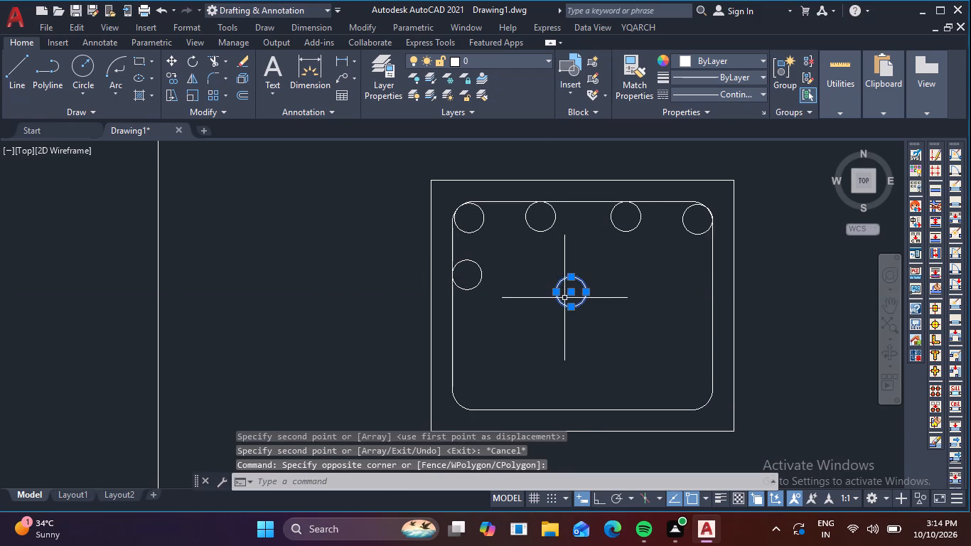
key(c)
key(o)
key(space)
click(583, 290)
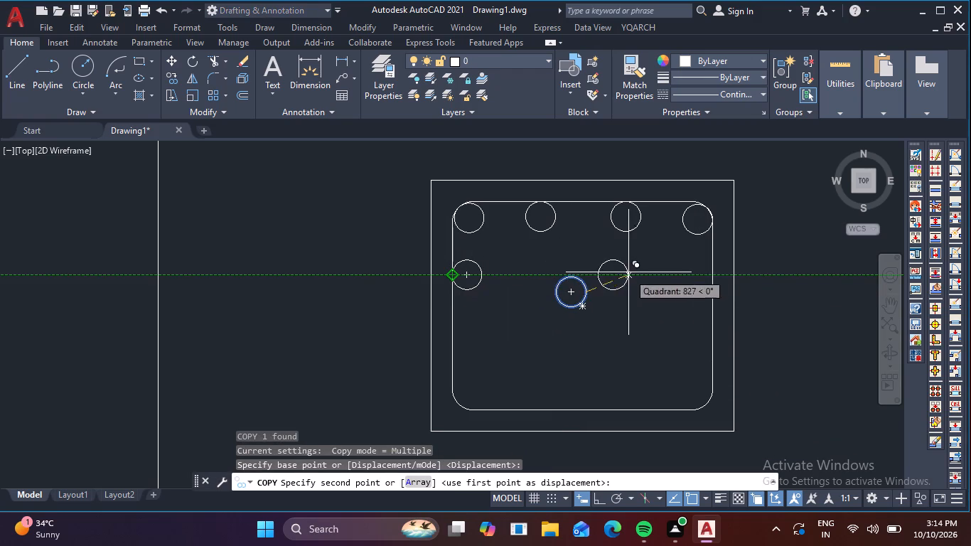
click(709, 275)
key(Escape)
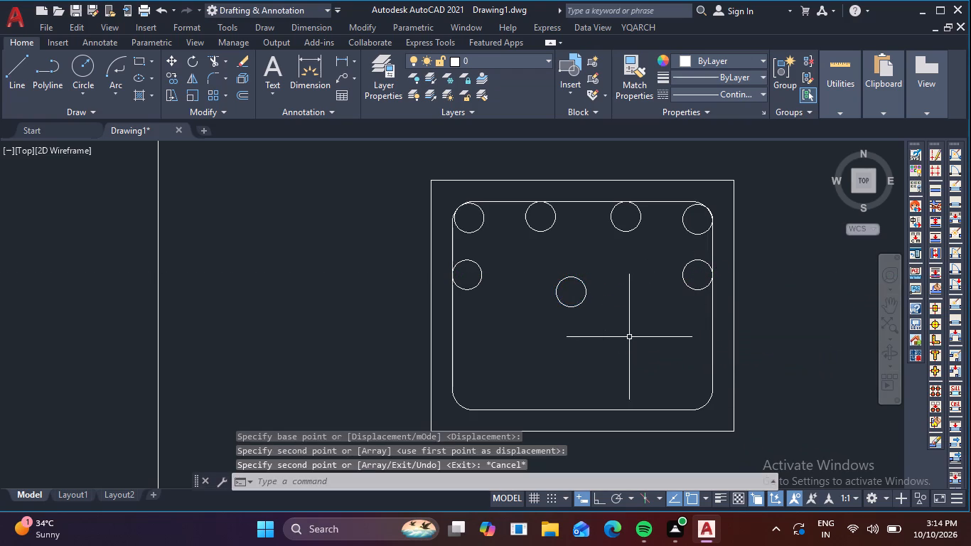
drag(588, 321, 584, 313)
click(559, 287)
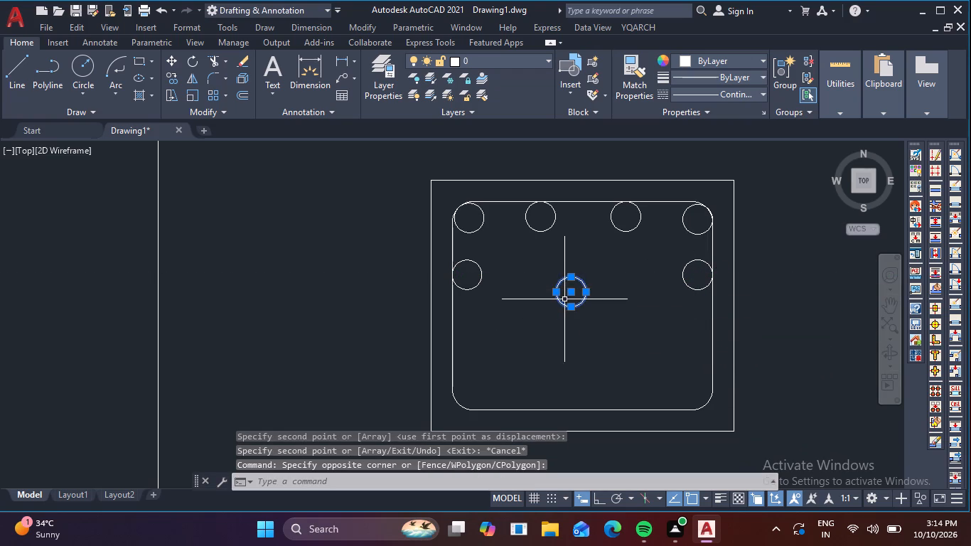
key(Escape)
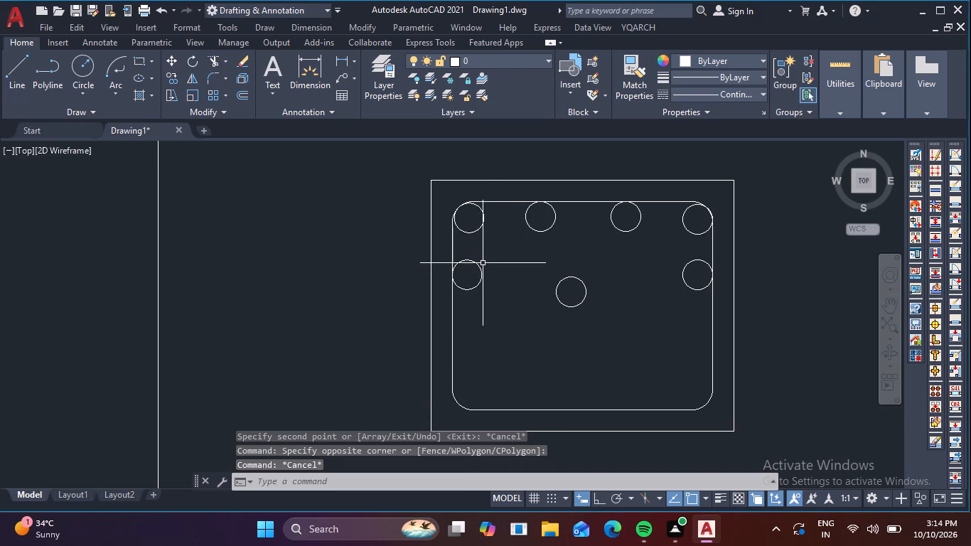
Mirror the six perimeter circles about a horizontal line at the rectangle's mid-height with Ortho on, keeping the originals.
click(481, 264)
drag(496, 234, 484, 230)
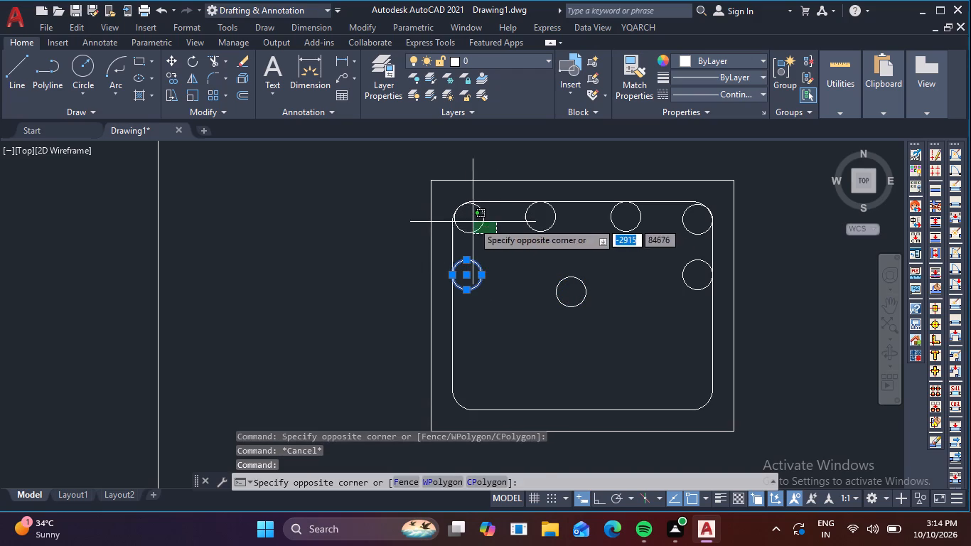
click(473, 222)
drag(572, 237, 559, 233)
click(540, 220)
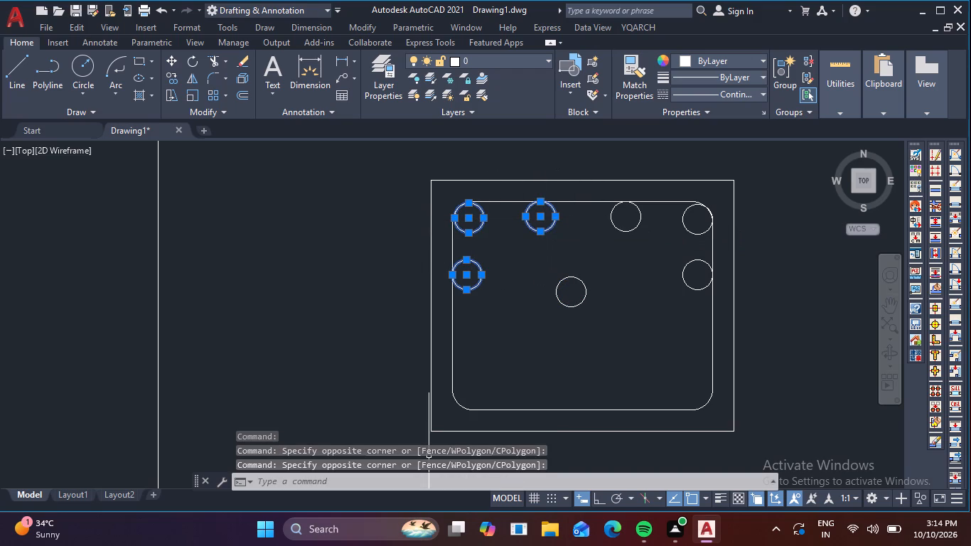
click(644, 225)
click(618, 224)
click(699, 234)
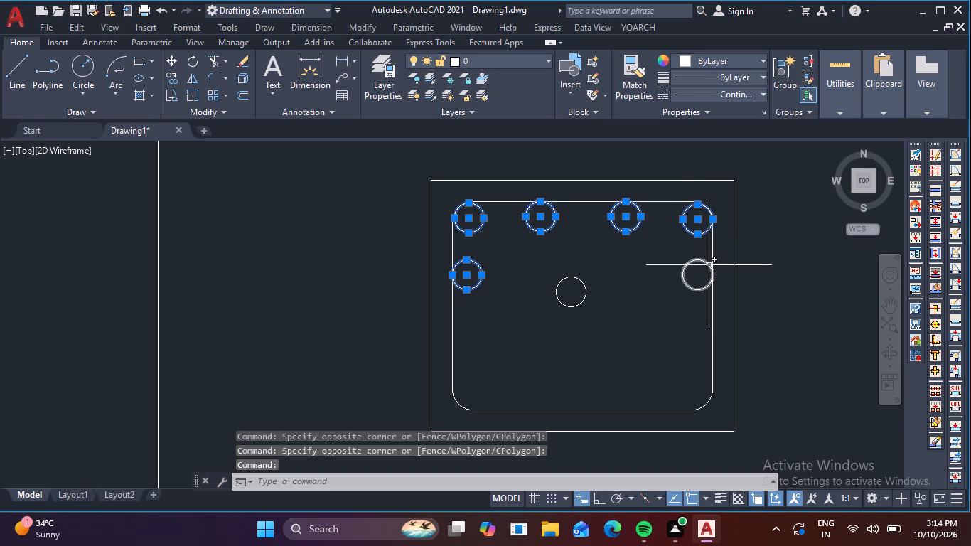
click(709, 265)
key(m)
key(i)
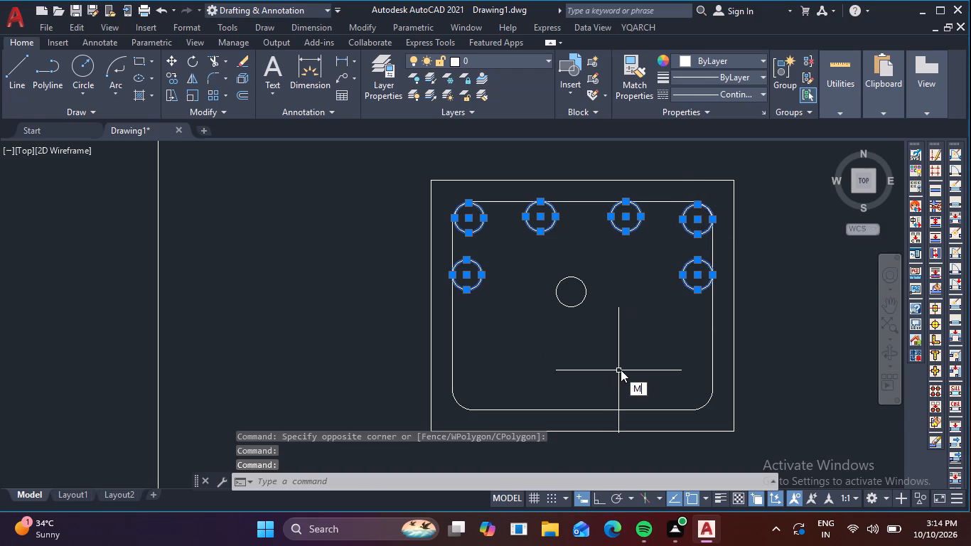
key(space)
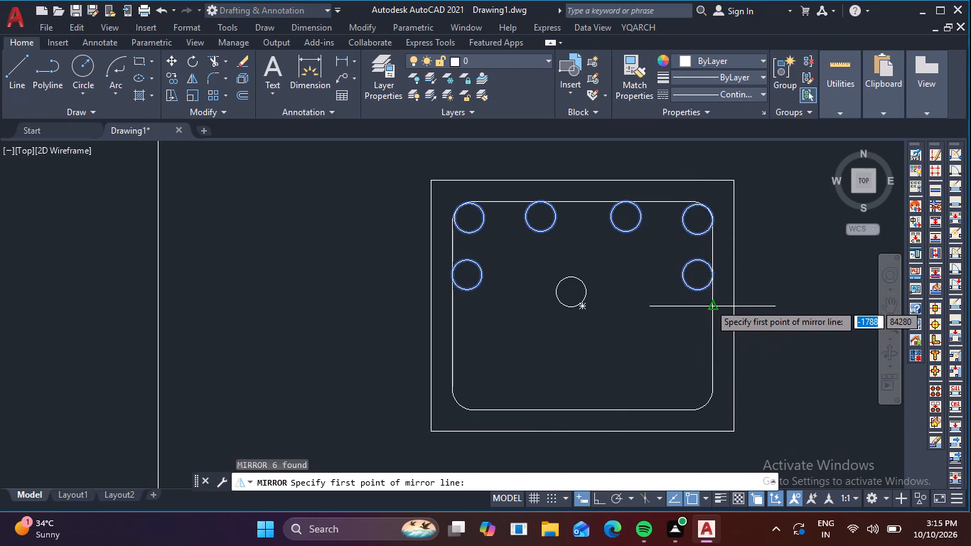
click(710, 306)
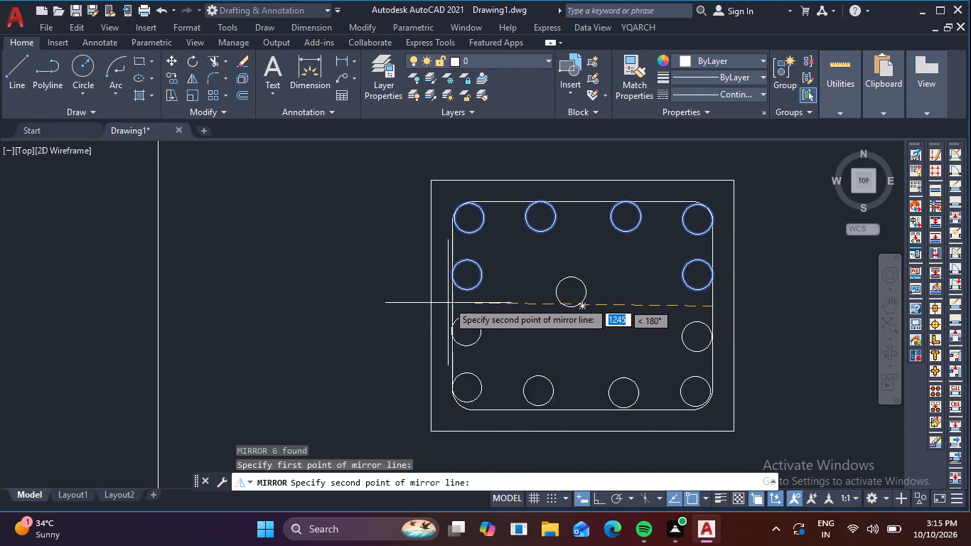
key(F8)
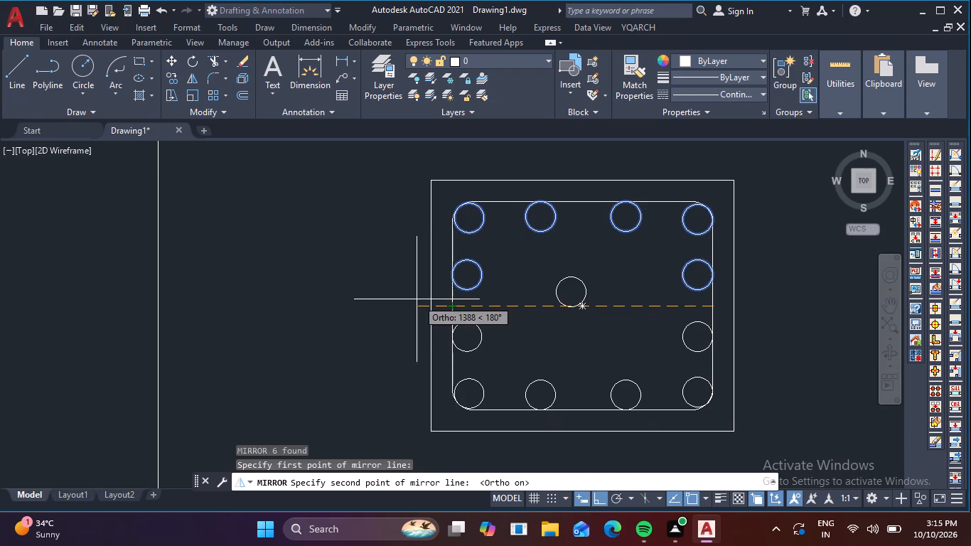
click(412, 299)
key(space)
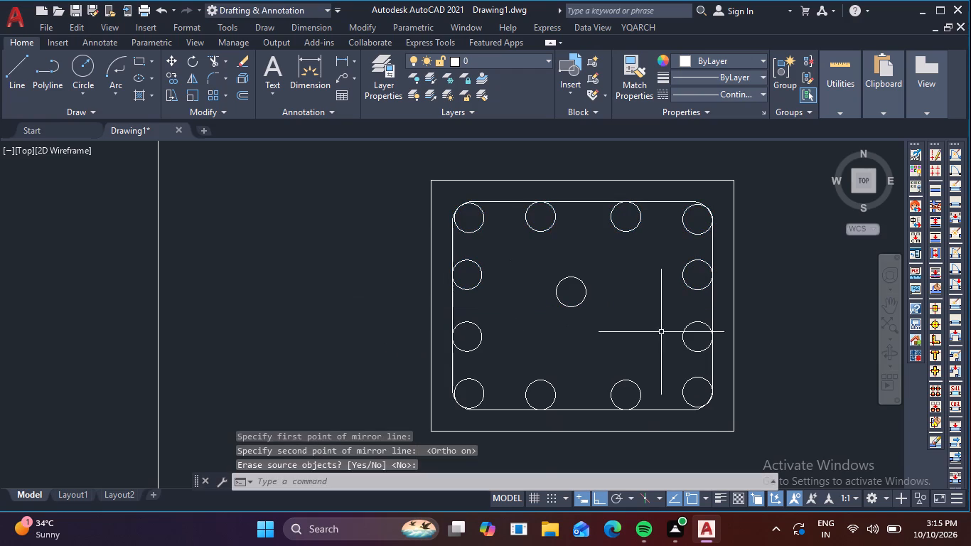
Delete the spare circle near the middle of the inner rectangle.
drag(648, 323, 627, 313)
click(578, 284)
key(Delete)
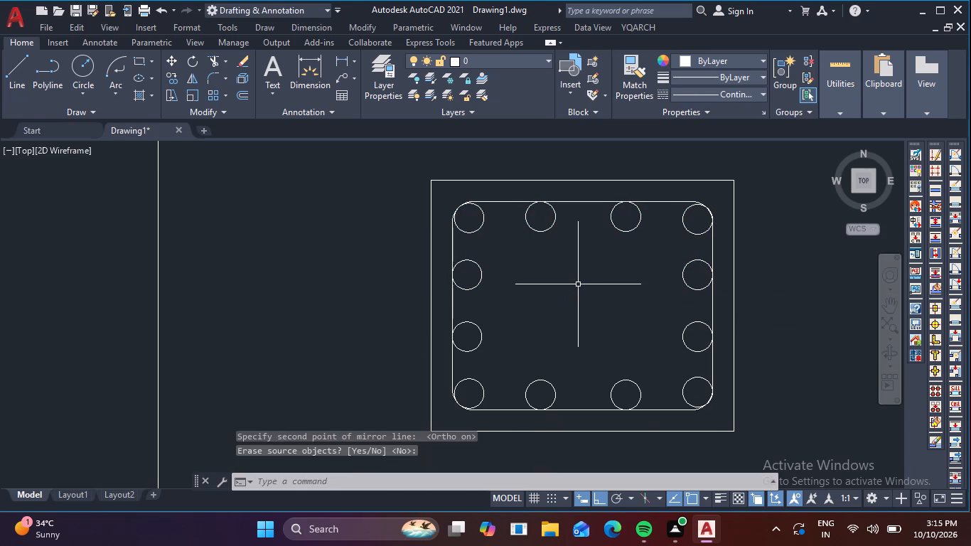
Draw a horizontal line joining the tops of the upper side circles on the right and left edges.
scroll(579, 283, down, 2)
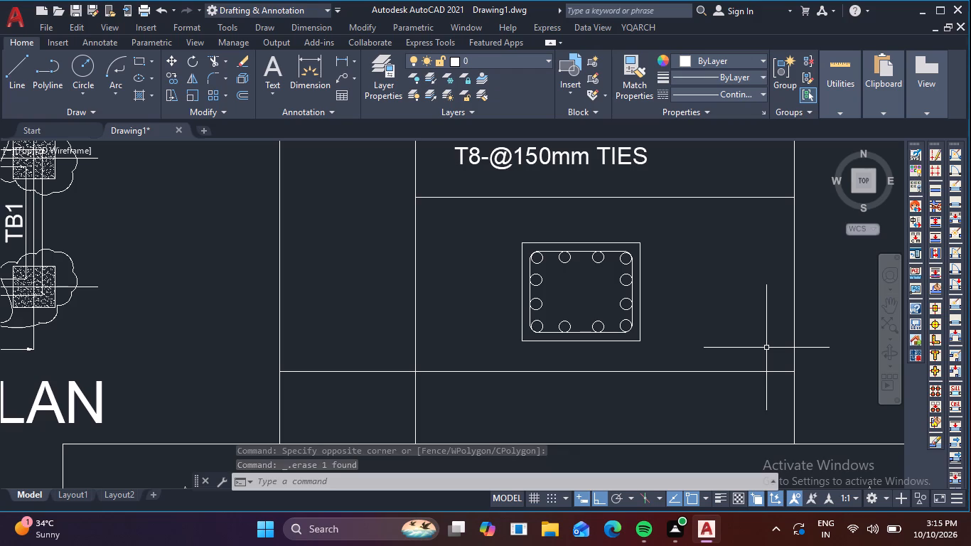
key(l)
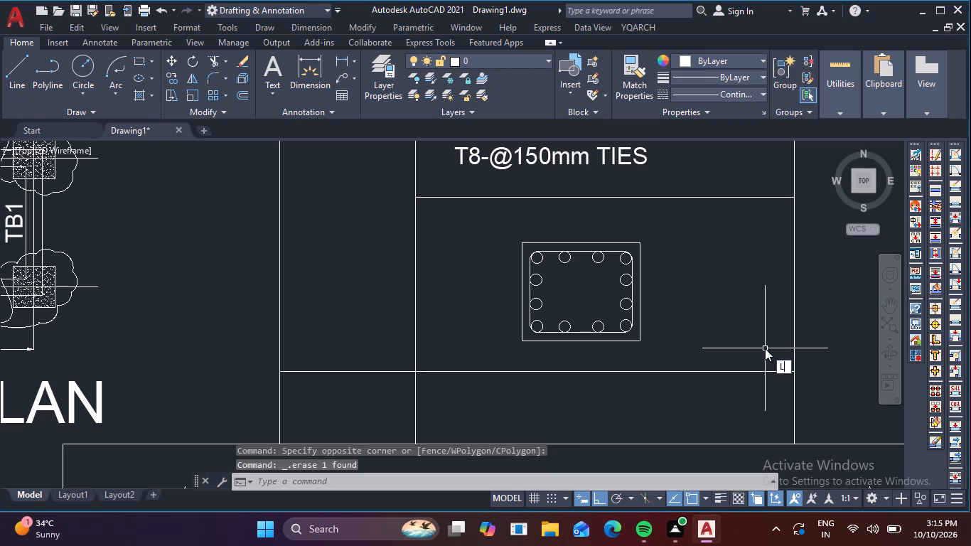
key(space)
scroll(627, 269, up, 2)
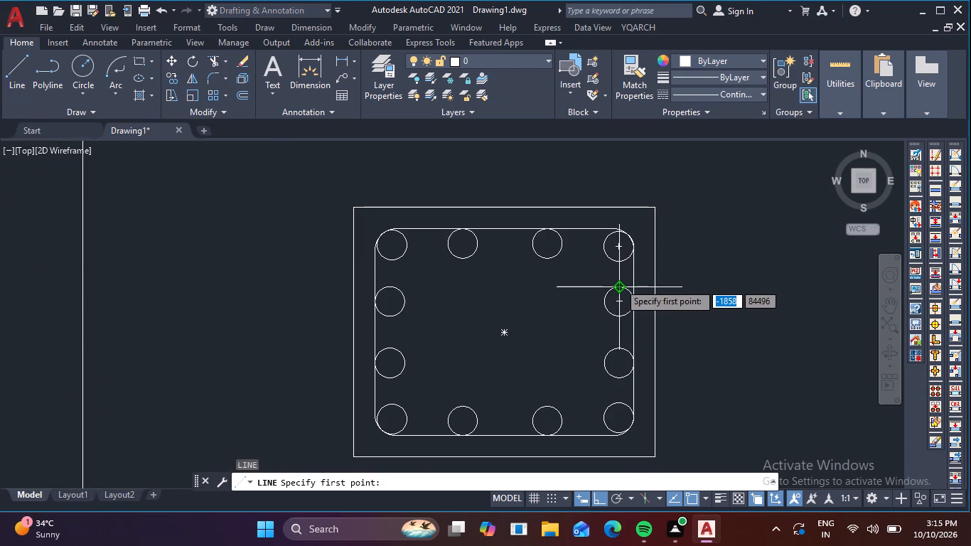
click(619, 283)
click(387, 287)
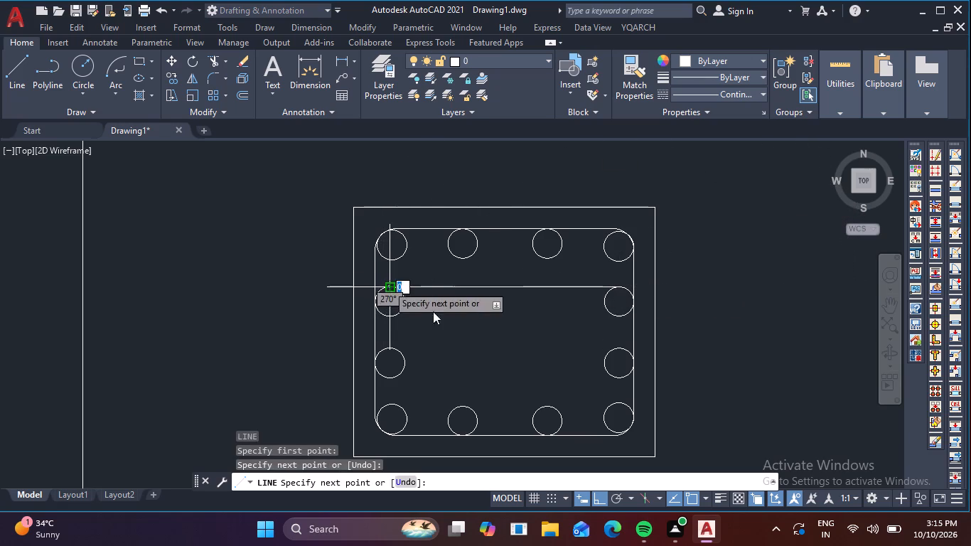
key(space)
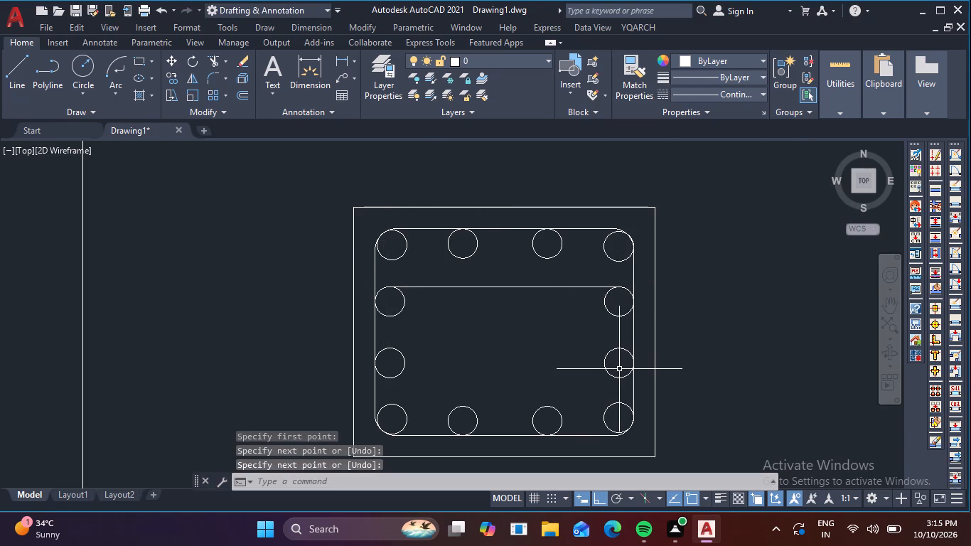
Draw a horizontal line joining the bottoms of the lower side circles on the right and left edges.
key(space)
click(623, 382)
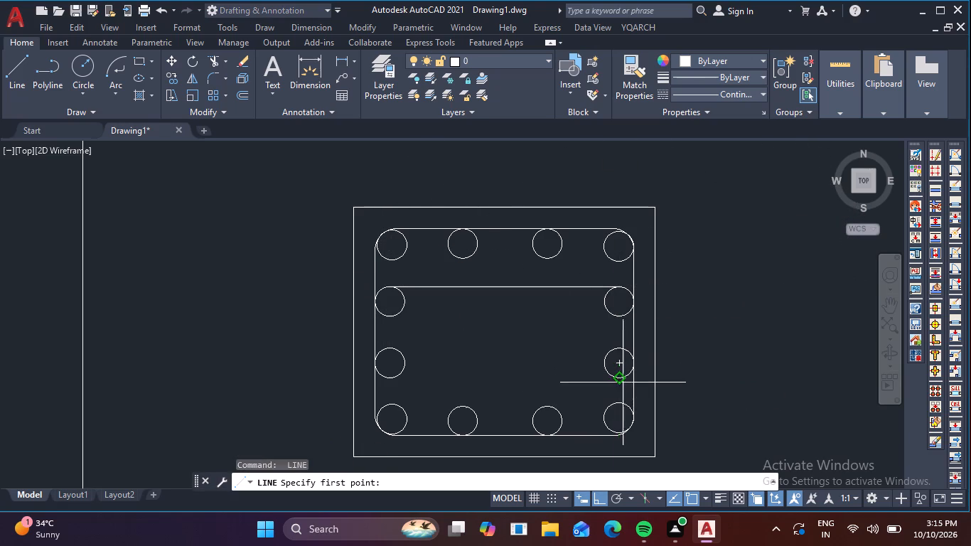
click(391, 375)
key(space)
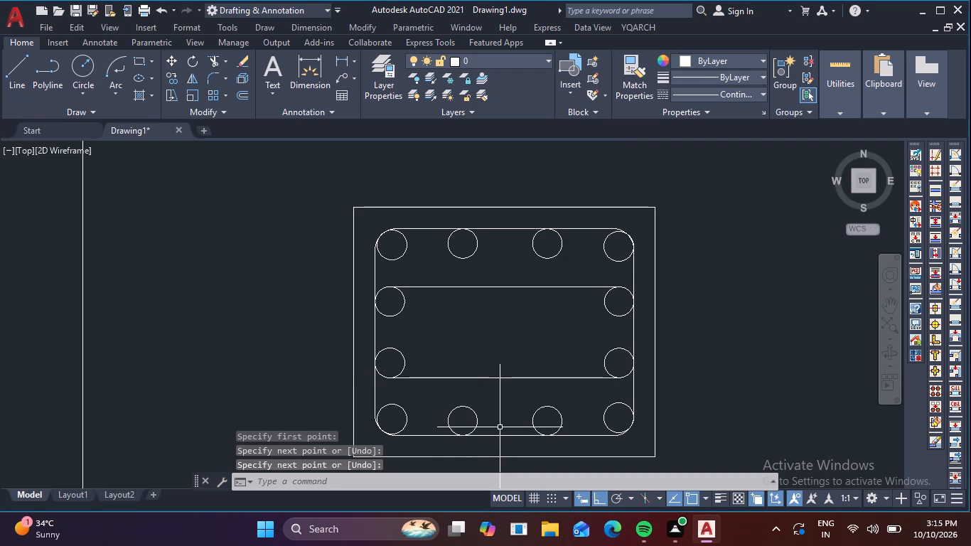
Turn Ortho off and start a line tangent to the upper right of the upper side circle on the left edge.
key(space)
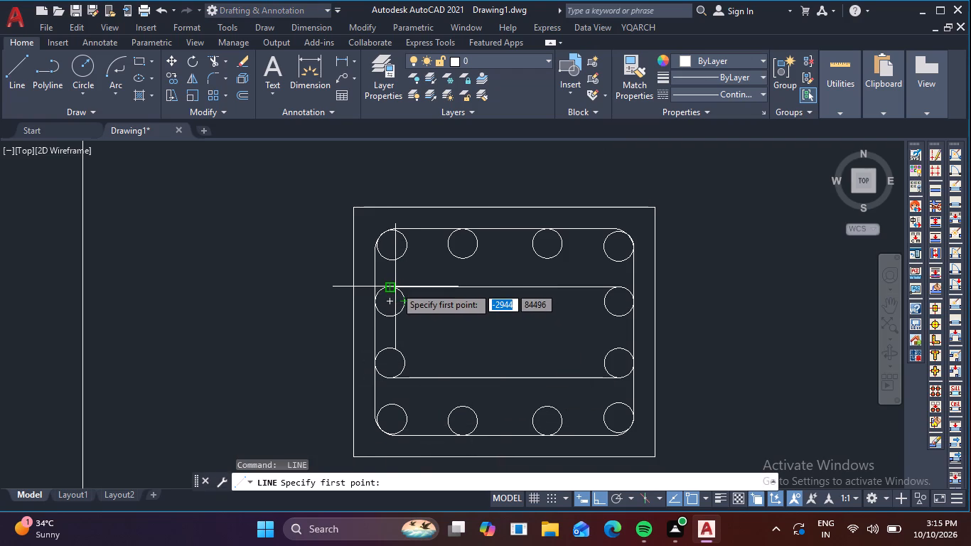
click(396, 287)
key(F8)
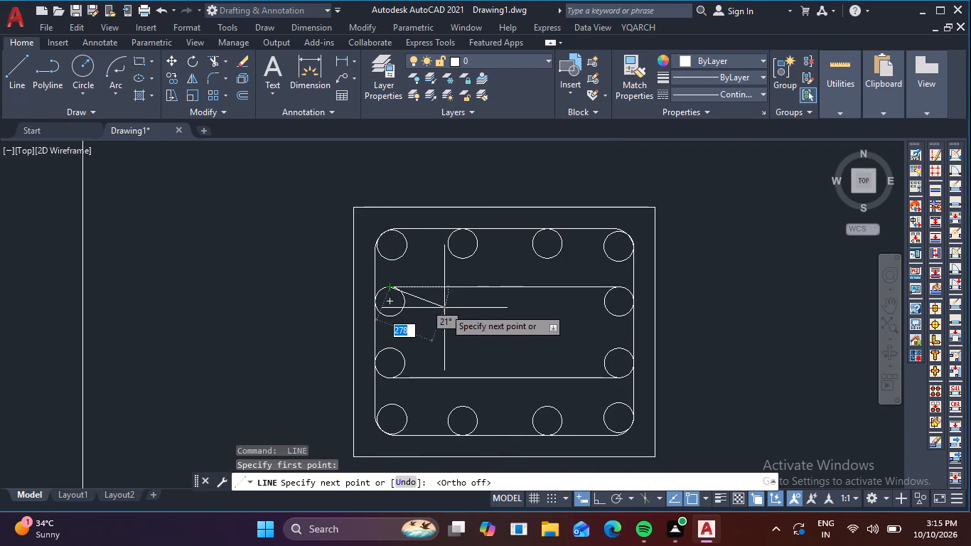
key(space)
key(space)
scroll(409, 301, up, 3)
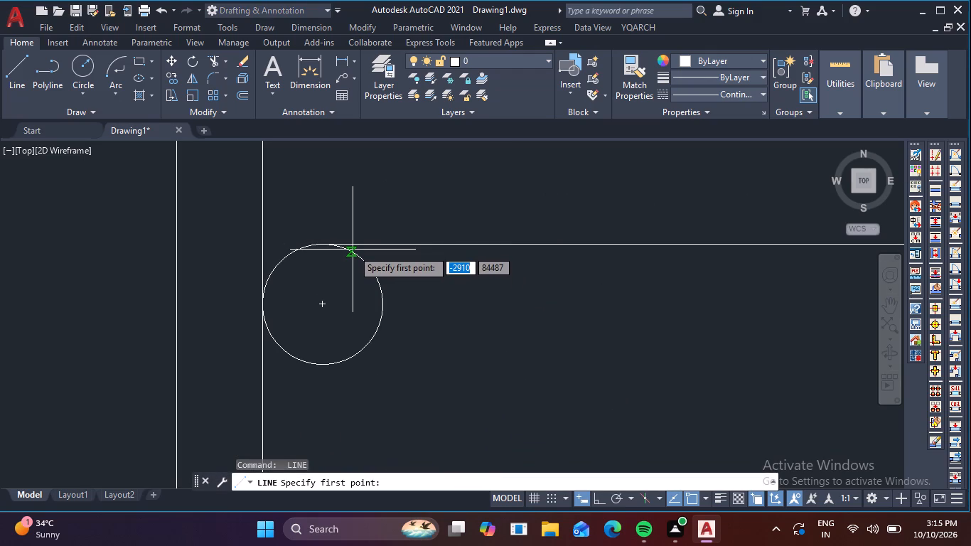
text(TA)
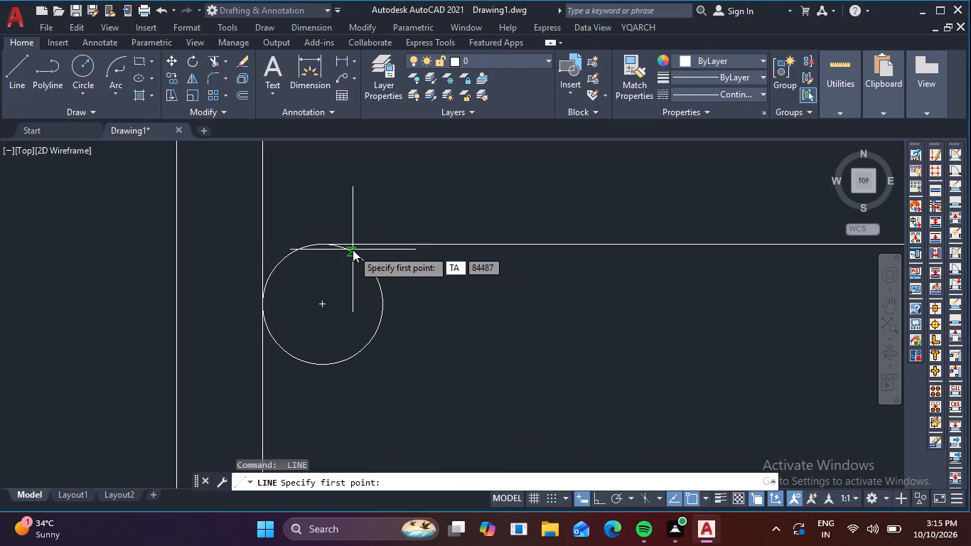
key(n)
key(space)
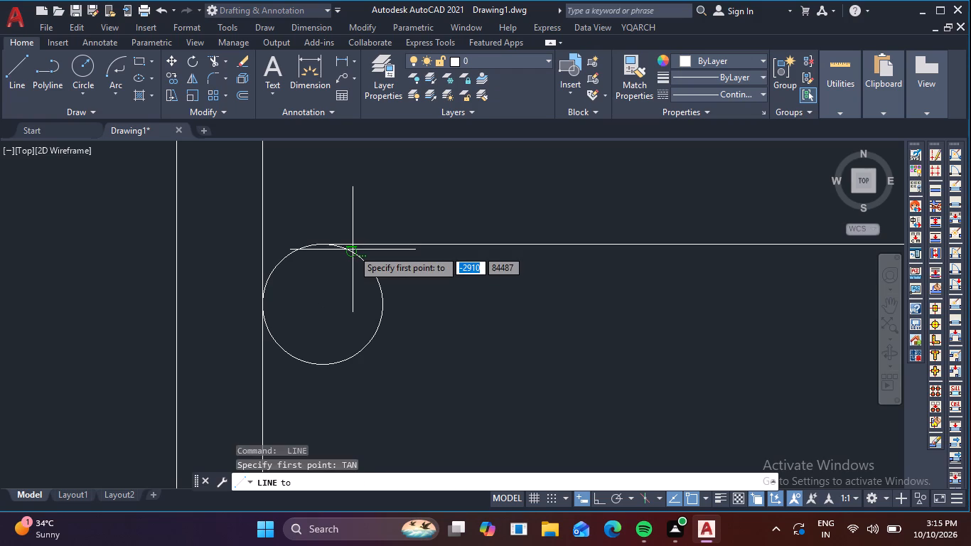
click(353, 250)
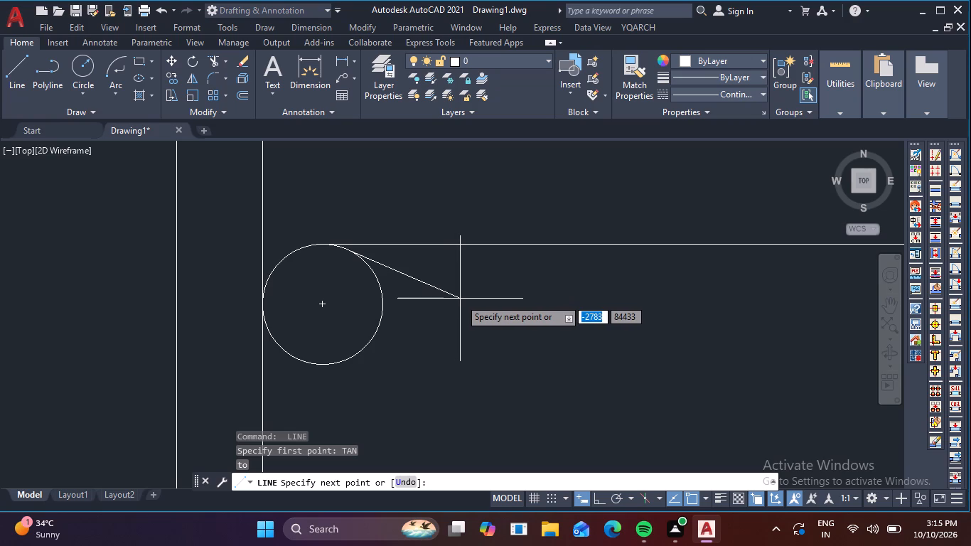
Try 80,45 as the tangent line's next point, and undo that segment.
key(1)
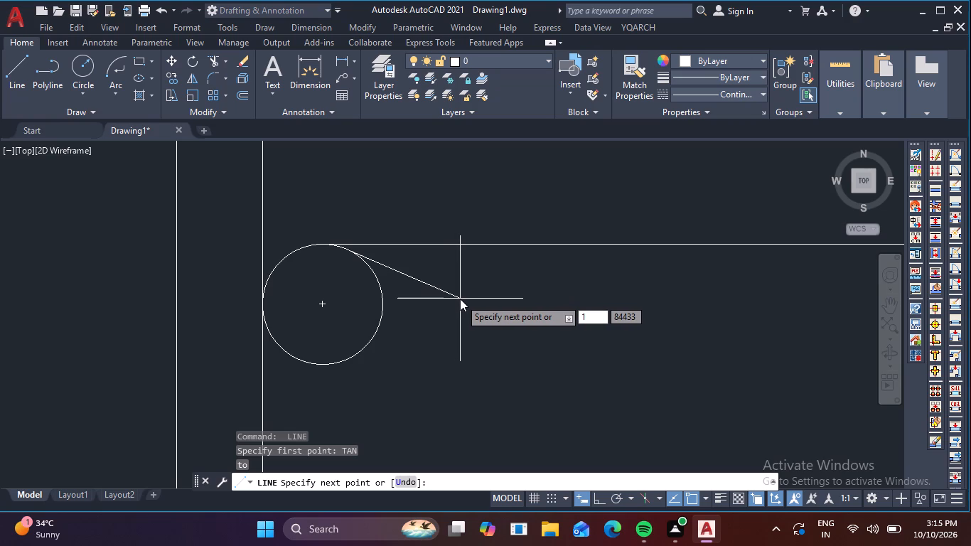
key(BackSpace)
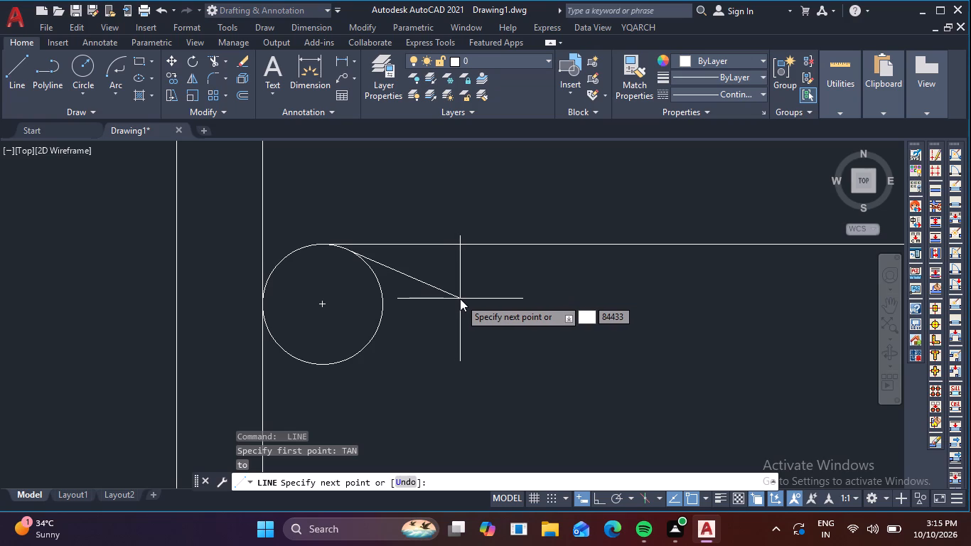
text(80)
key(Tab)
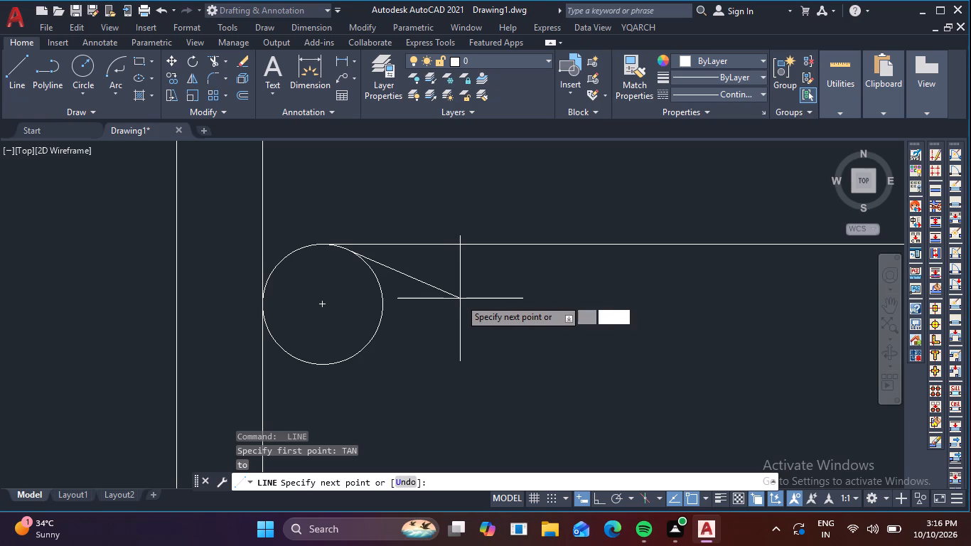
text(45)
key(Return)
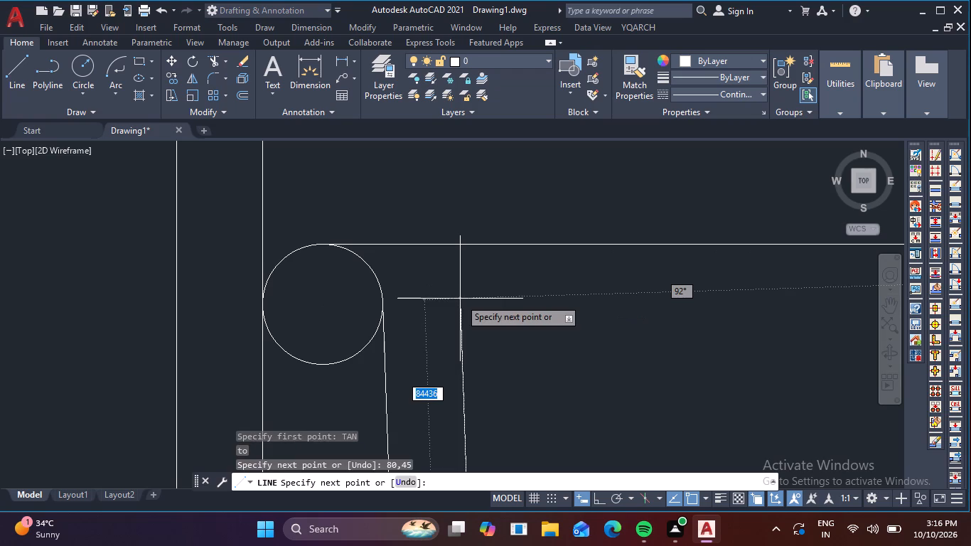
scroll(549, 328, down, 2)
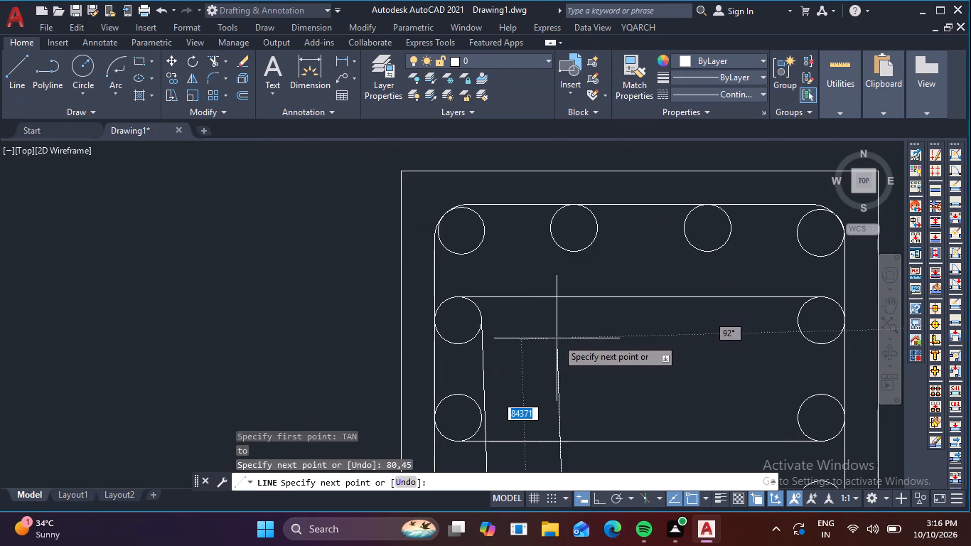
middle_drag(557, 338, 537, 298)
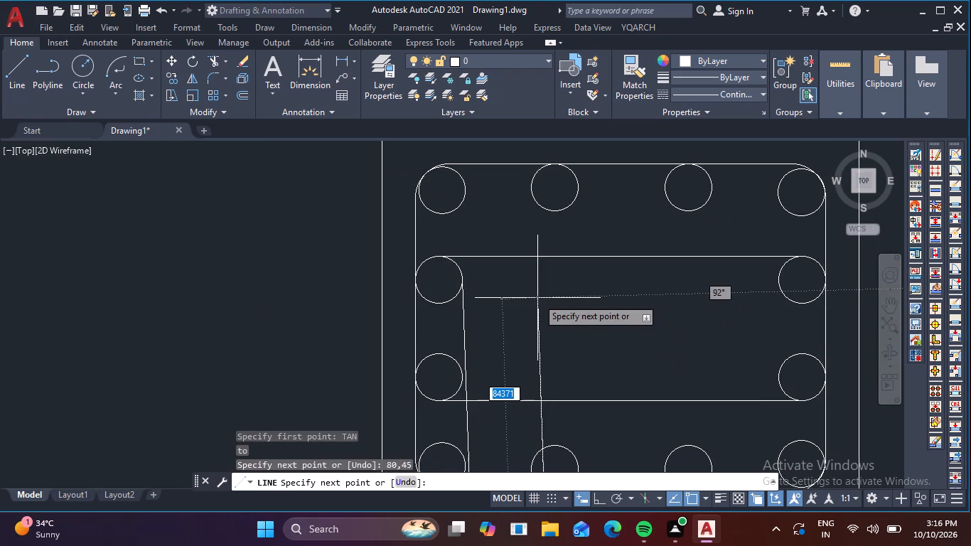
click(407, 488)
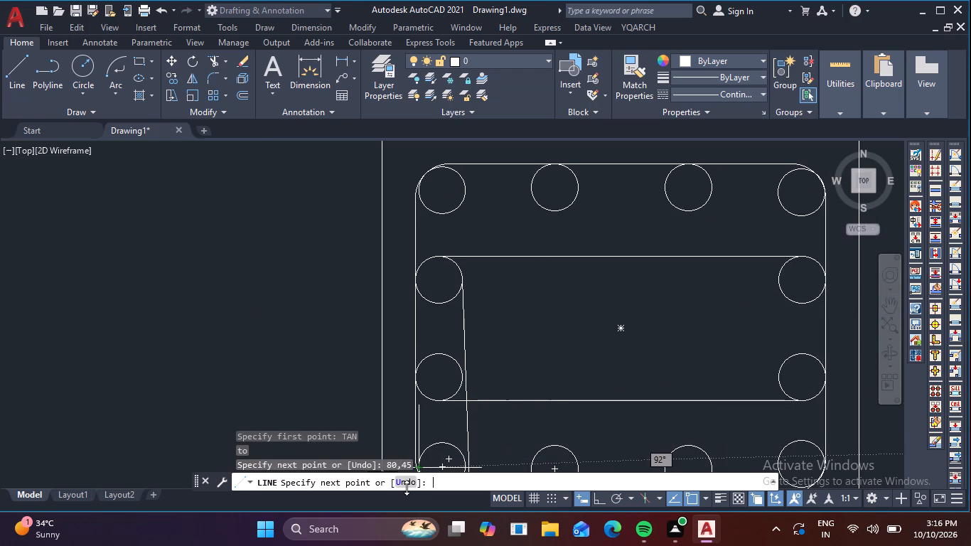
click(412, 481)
End the tangent line a short distance diagonally down and right of the side circle, forming the first hook leg.
scroll(478, 310, down, 2)
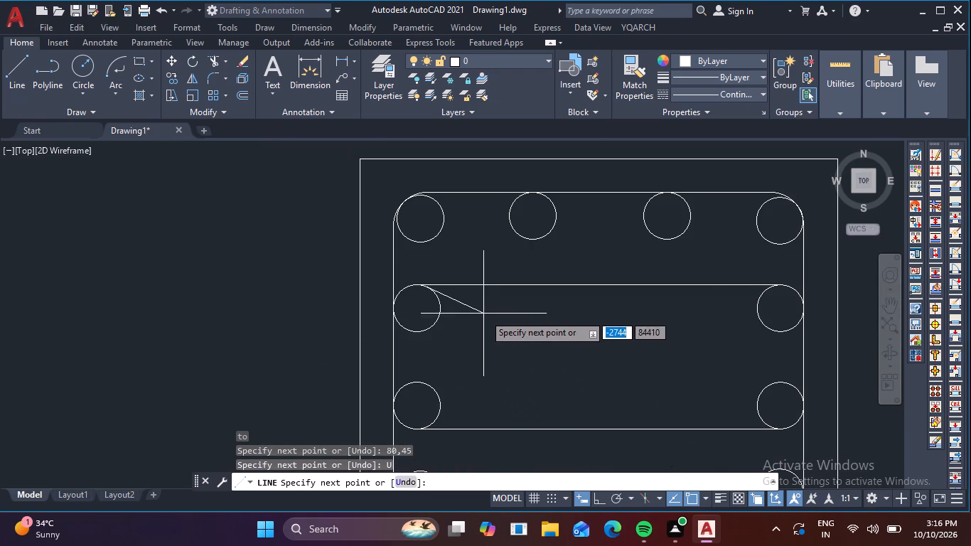
scroll(525, 333, down, 1)
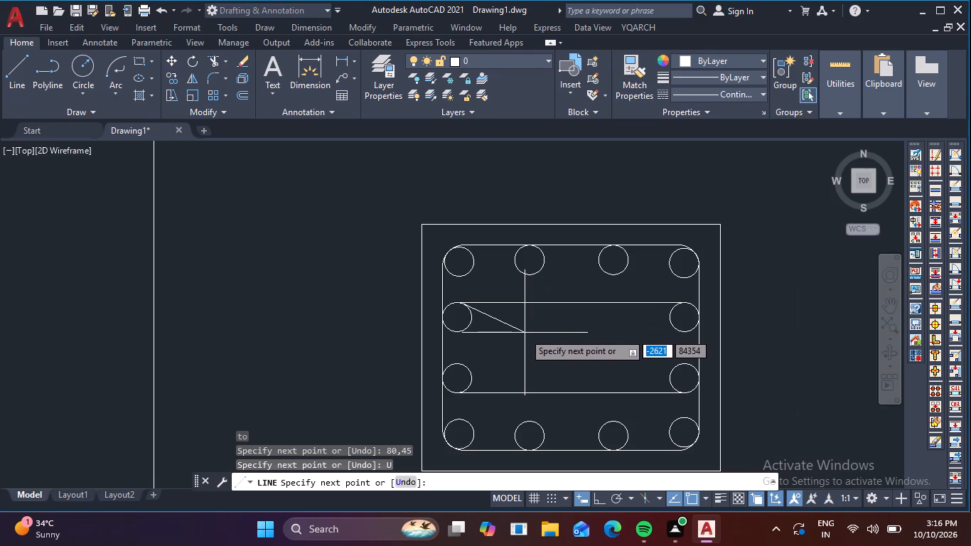
scroll(502, 323, up, 1)
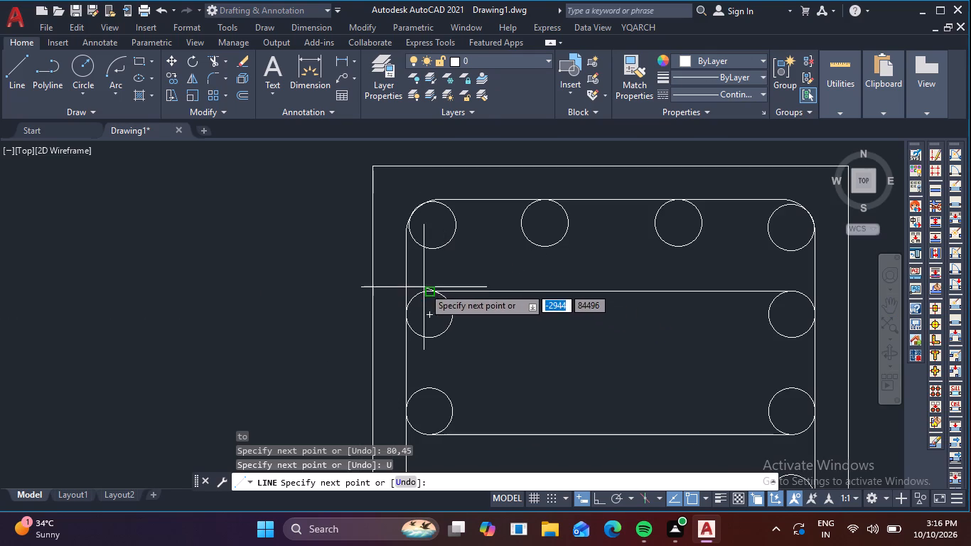
click(483, 321)
key(Escape)
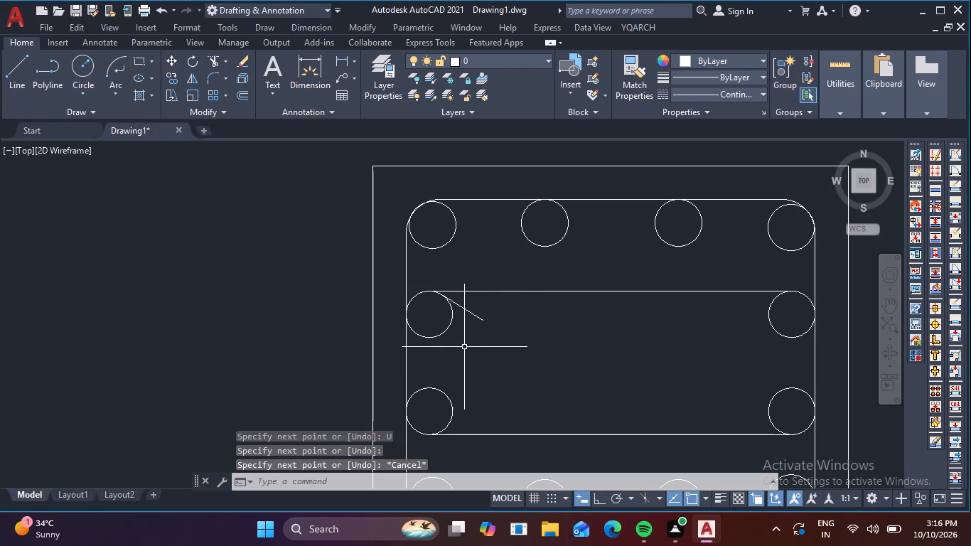
Draw a second short hook line tangent to the same side circle's underside, ending perpendicularly in line with the first hook line's end.
key(space)
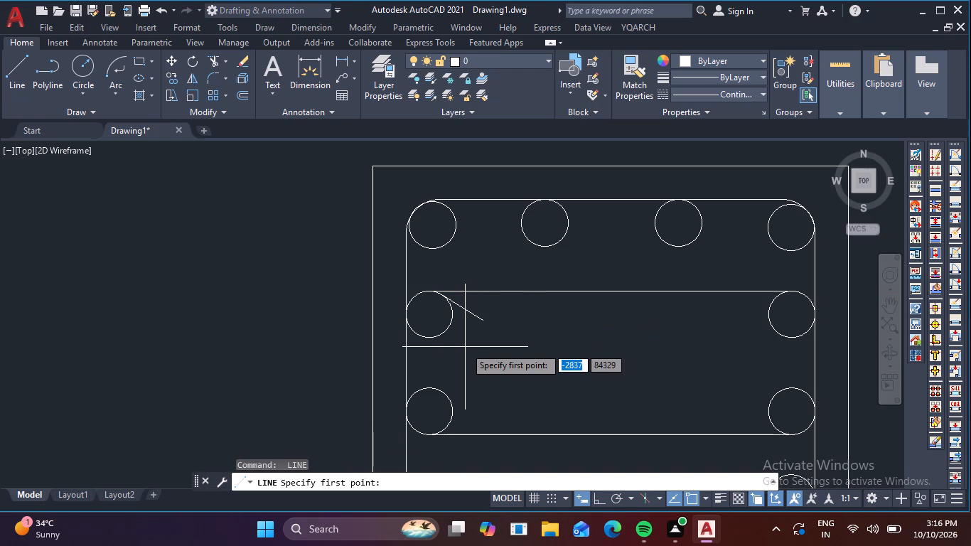
text(TAN)
key(space)
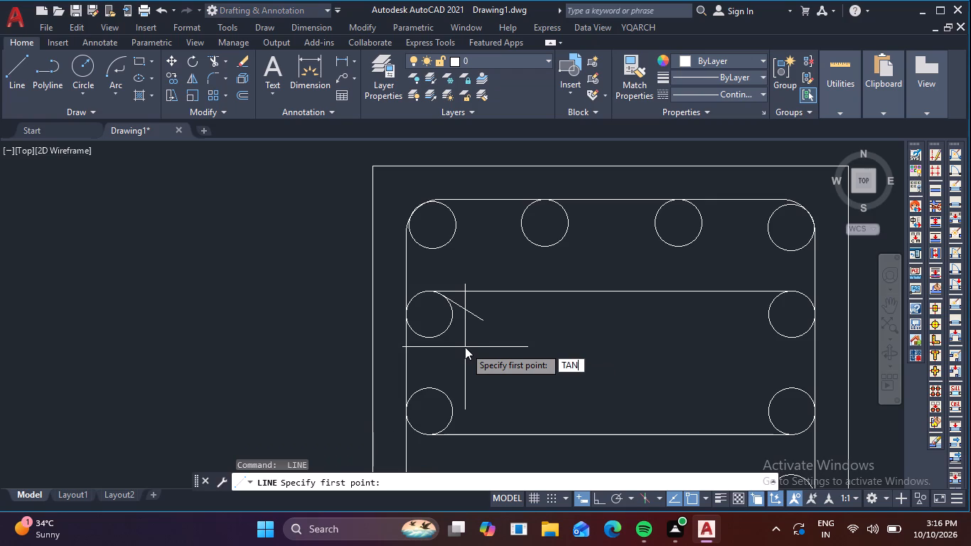
click(417, 334)
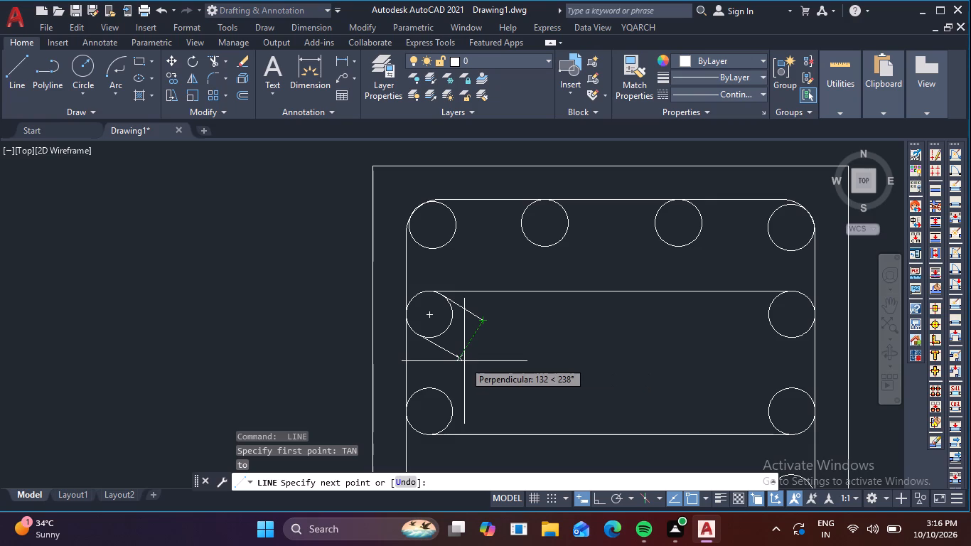
click(464, 361)
key(Escape)
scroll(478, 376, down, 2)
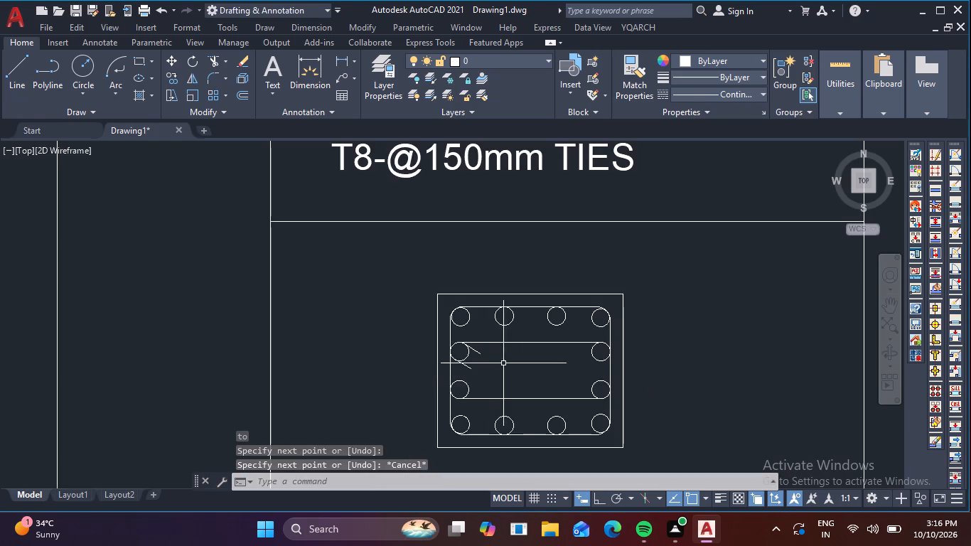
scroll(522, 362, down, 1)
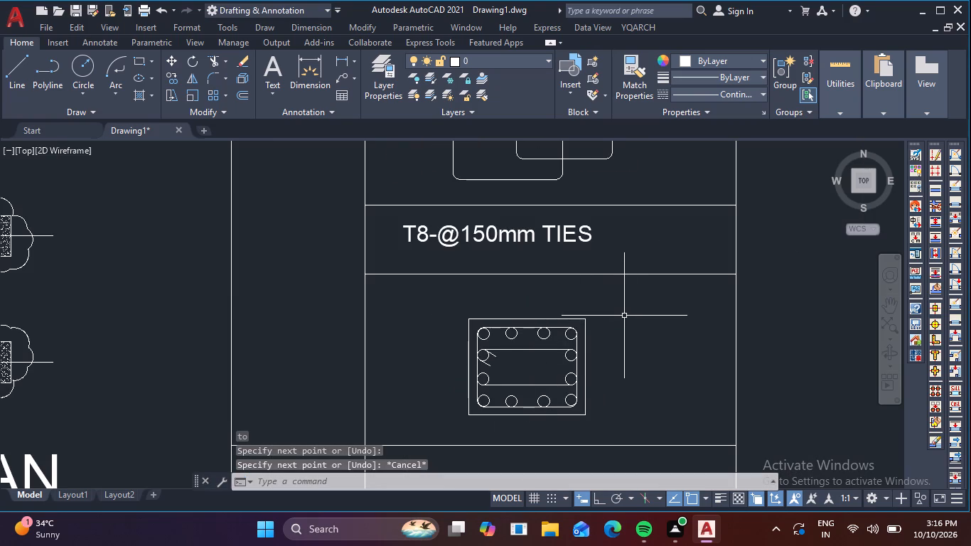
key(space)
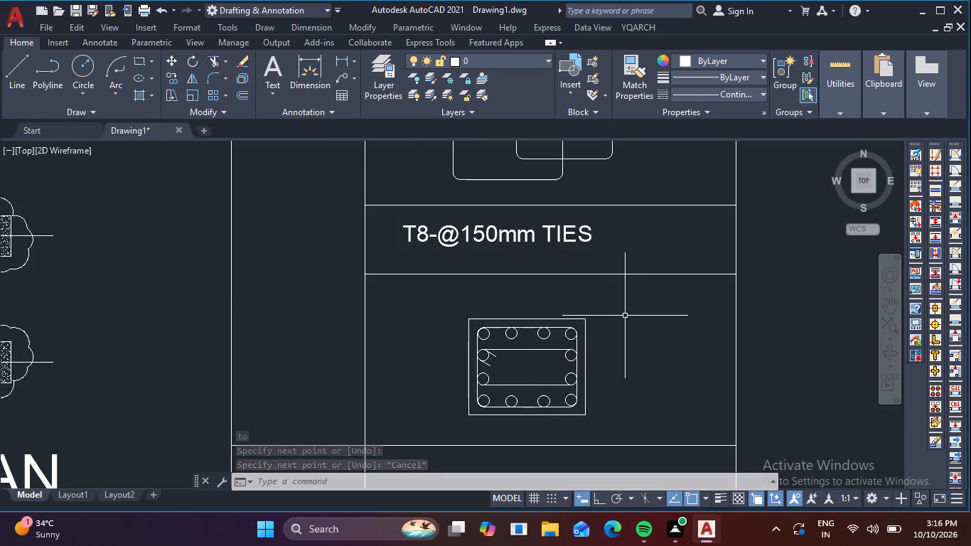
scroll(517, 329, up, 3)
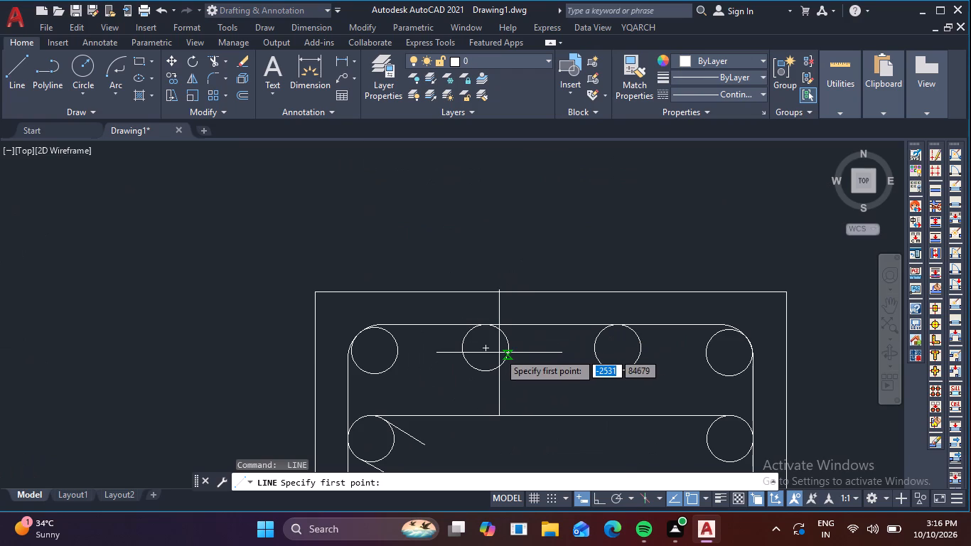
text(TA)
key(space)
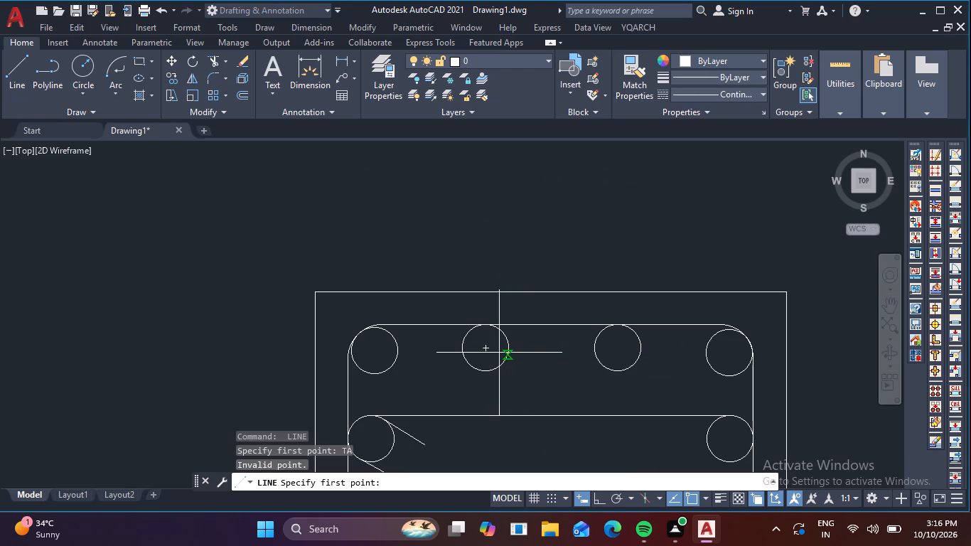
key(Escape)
Draw a short hook line from a tangent on the upper-left corner circle's top, sloping down and right into the section.
text(L)
key(space)
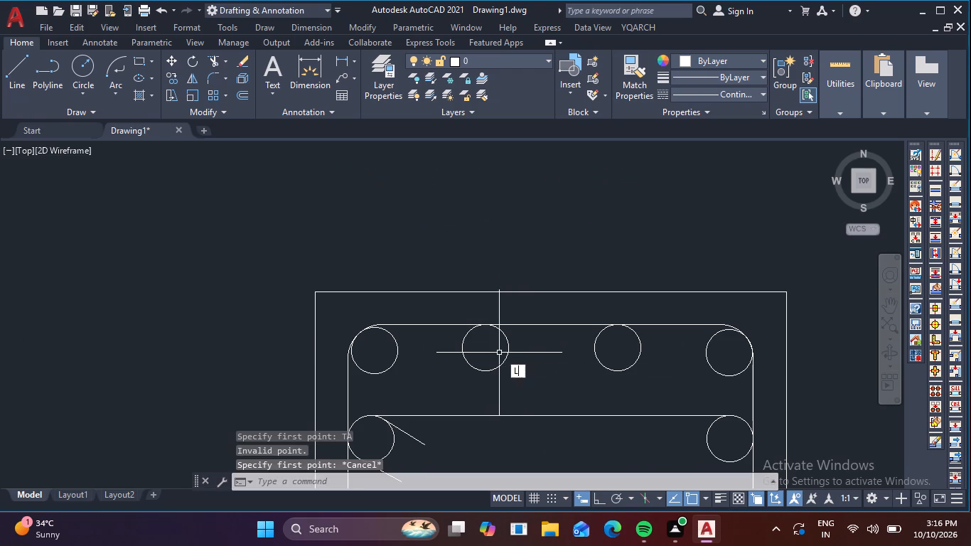
text(TAN)
key(space)
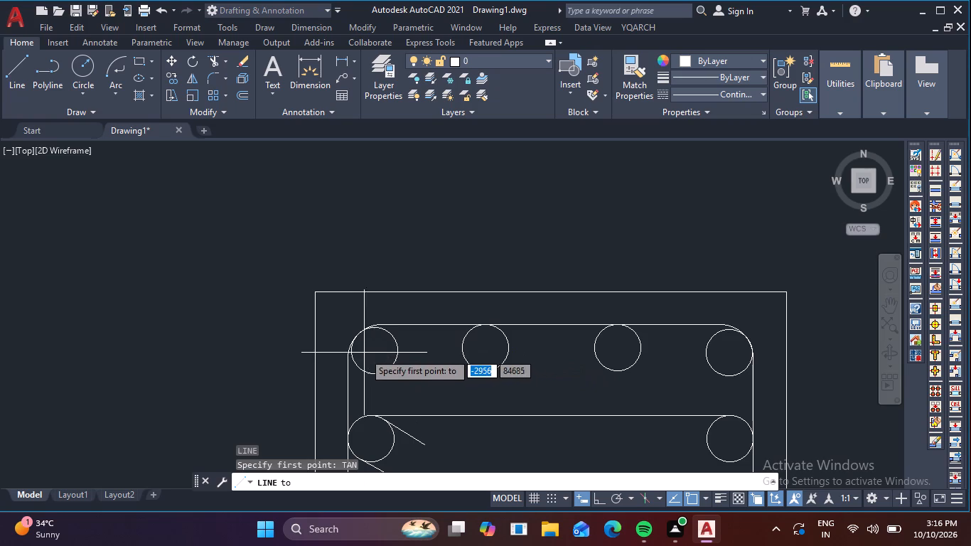
click(380, 329)
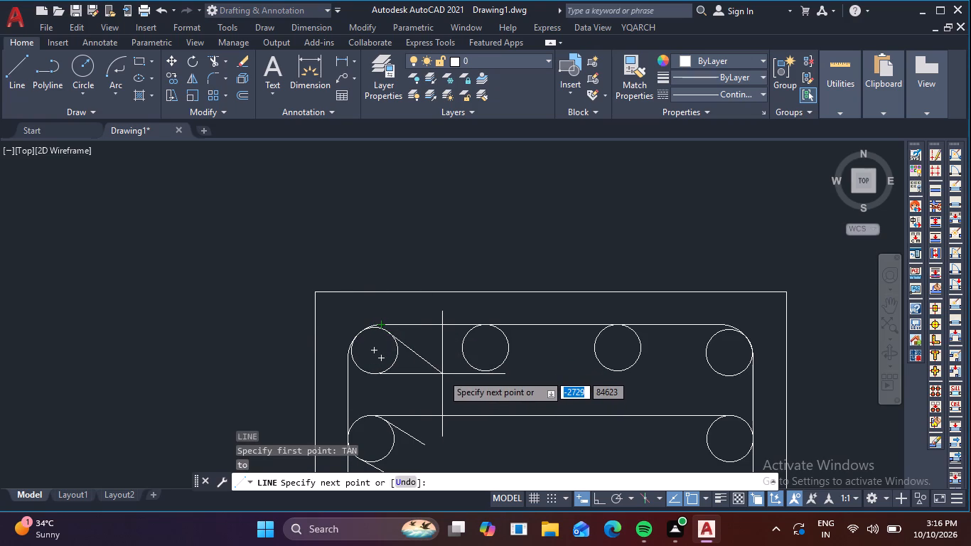
click(442, 374)
key(space)
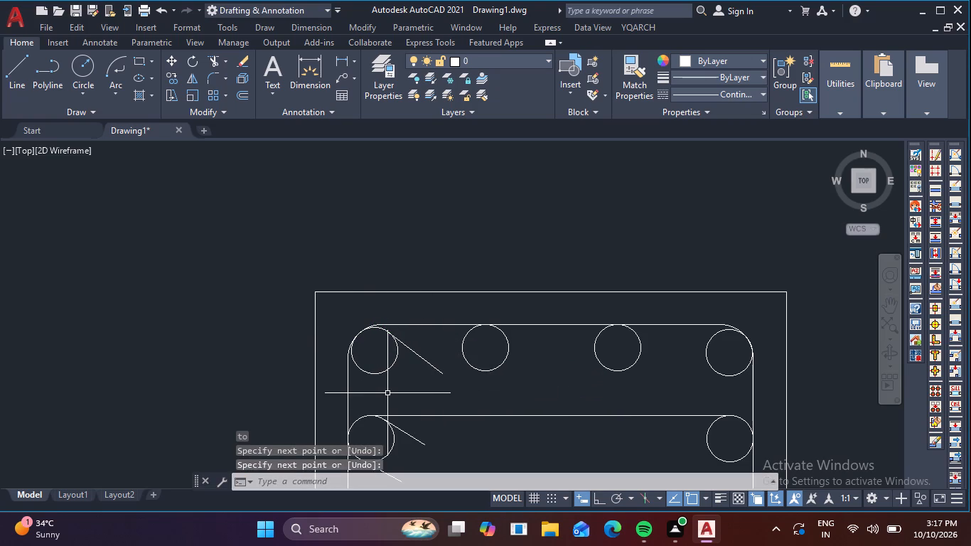
Draw a second short hook line tangent to the upper-left corner circle's underside, ending perpendicularly in line with the first hook line's end.
key(space)
text(TAN)
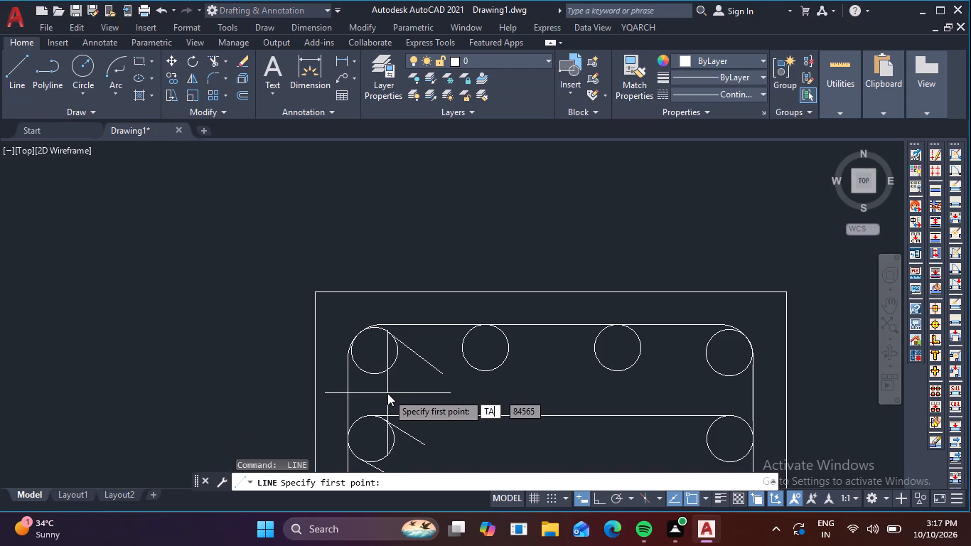
key(space)
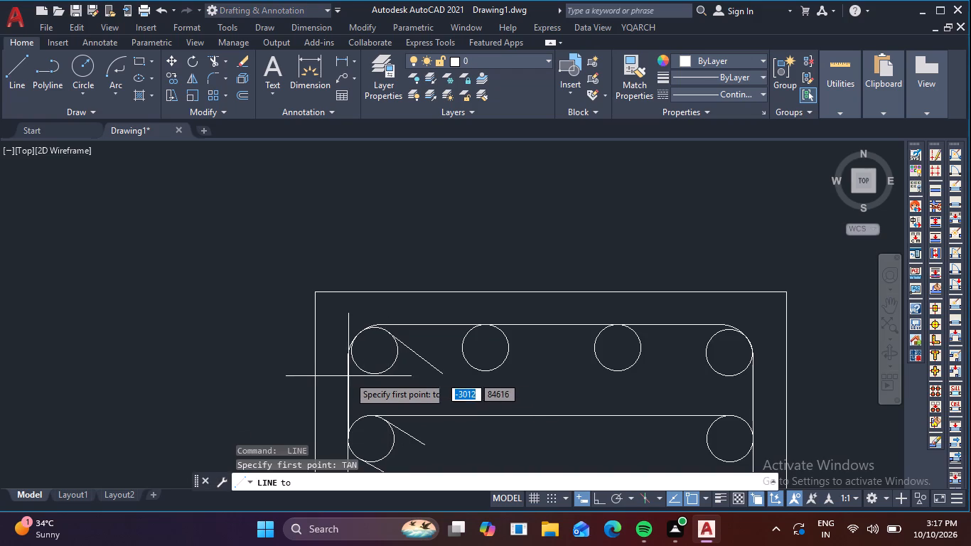
click(357, 372)
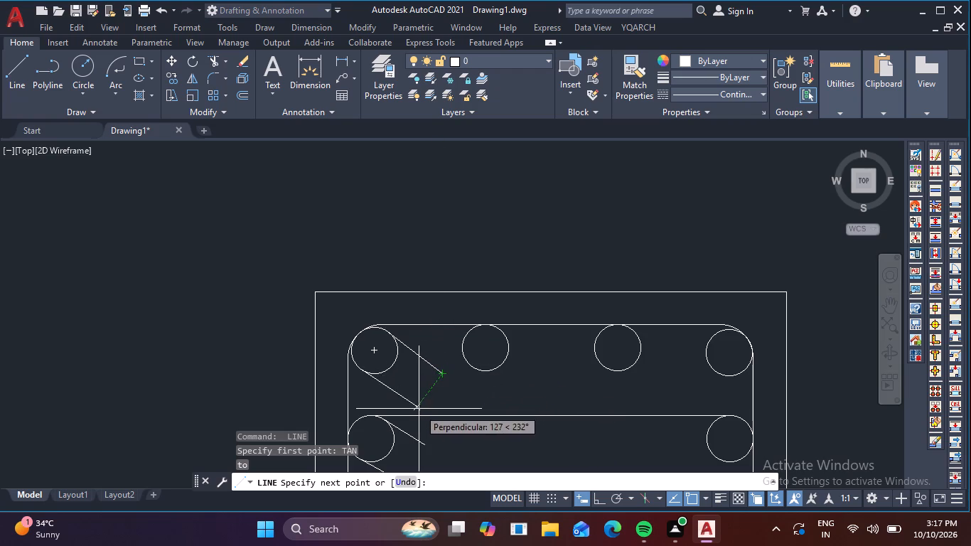
click(417, 404)
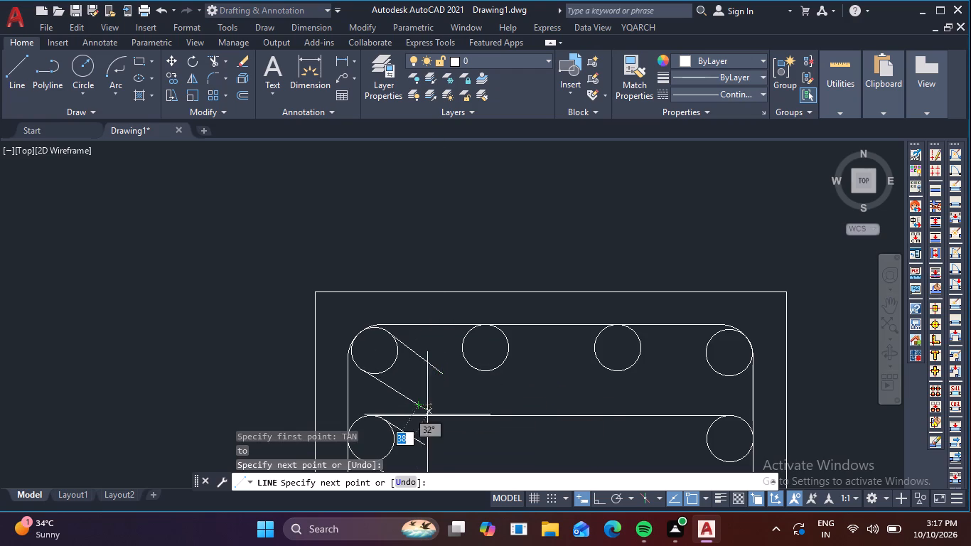
key(Escape)
Draw two vertical inner tie lines along the outer sides of the two middle bar pairs, from the top-row circles to the bottom-row circles.
scroll(466, 417, down, 2)
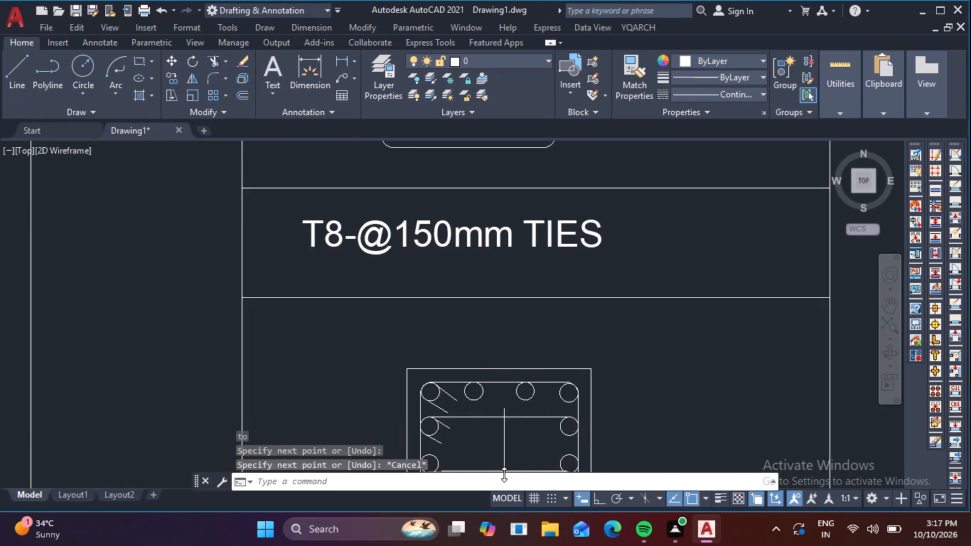
middle_drag(504, 474, 478, 386)
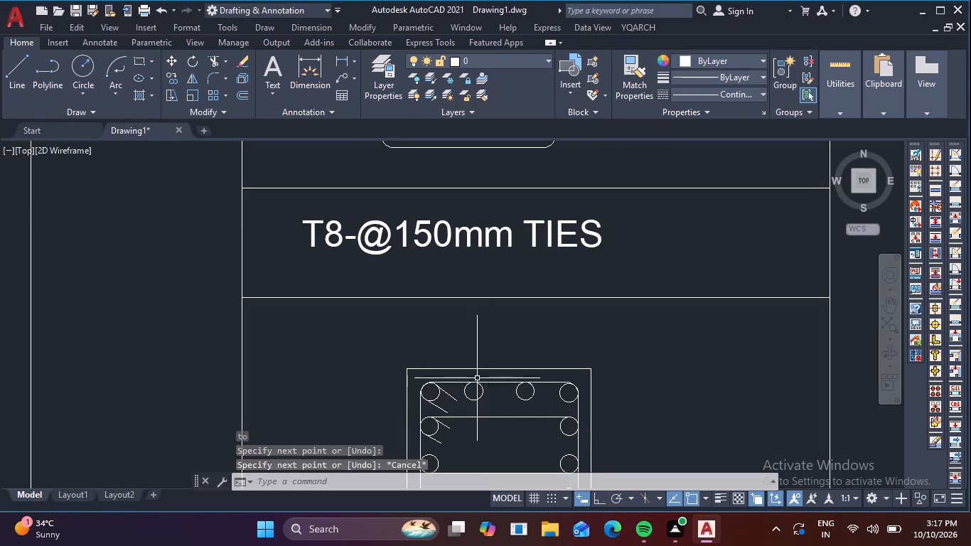
scroll(485, 391, up, 1)
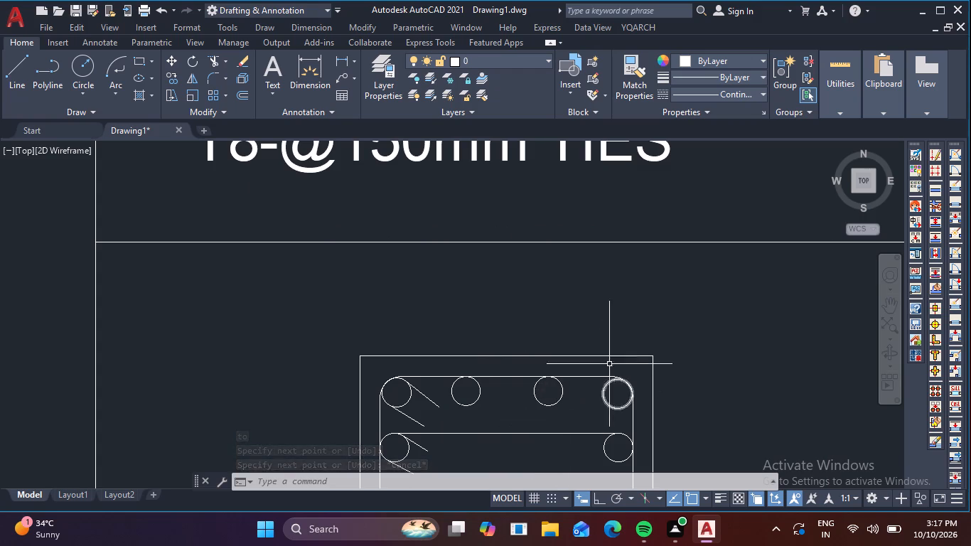
middle_drag(585, 281, 582, 227)
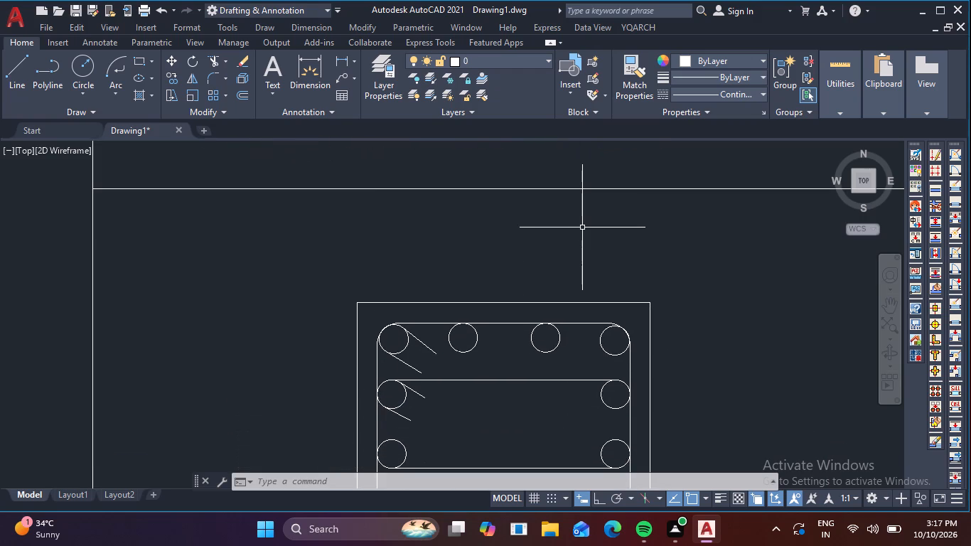
middle_drag(470, 420, 468, 390)
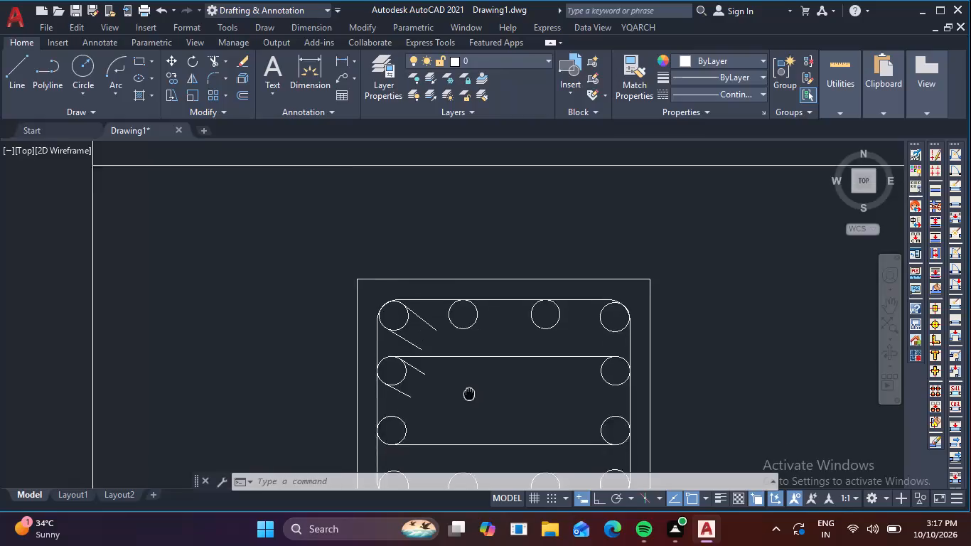
middle_drag(468, 390, 438, 299)
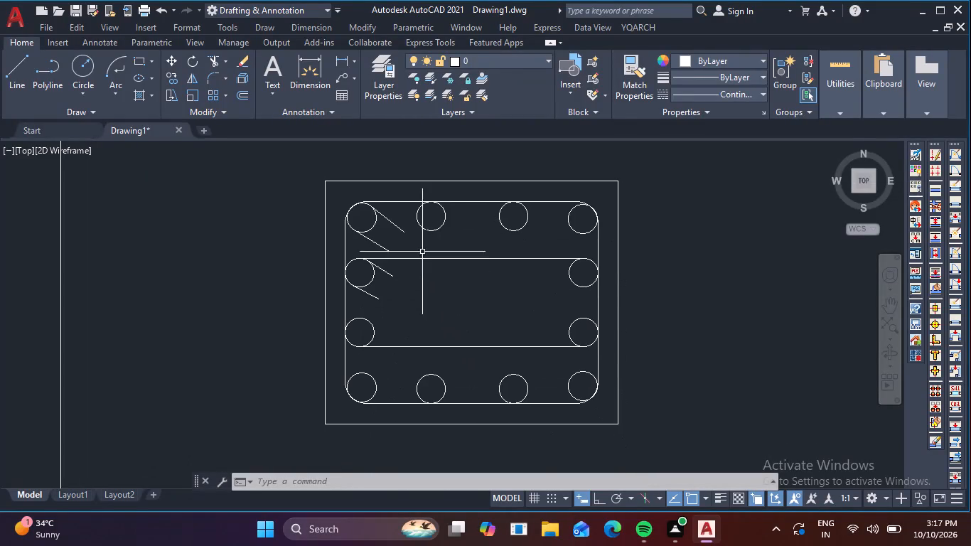
scroll(426, 232, up, 2)
scroll(436, 223, down, 2)
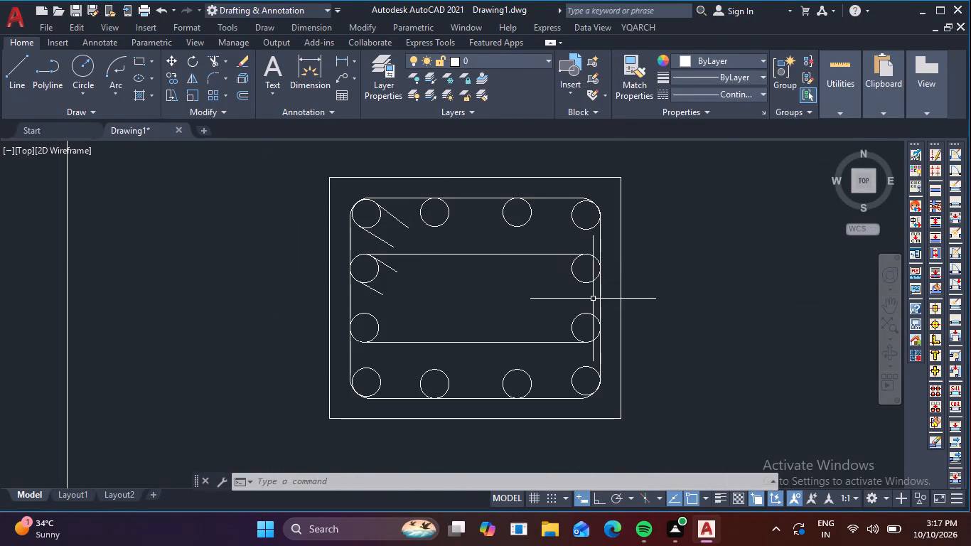
key(l)
key(space)
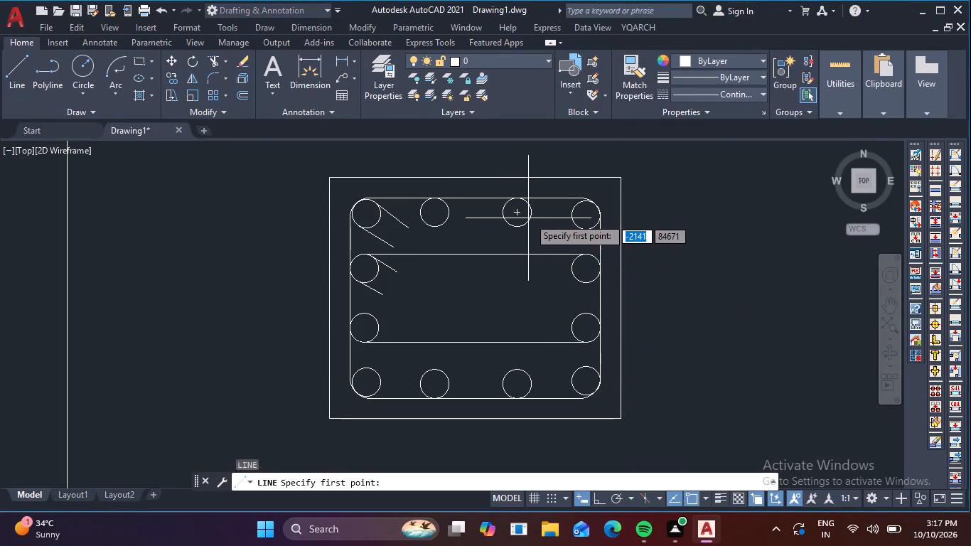
click(530, 217)
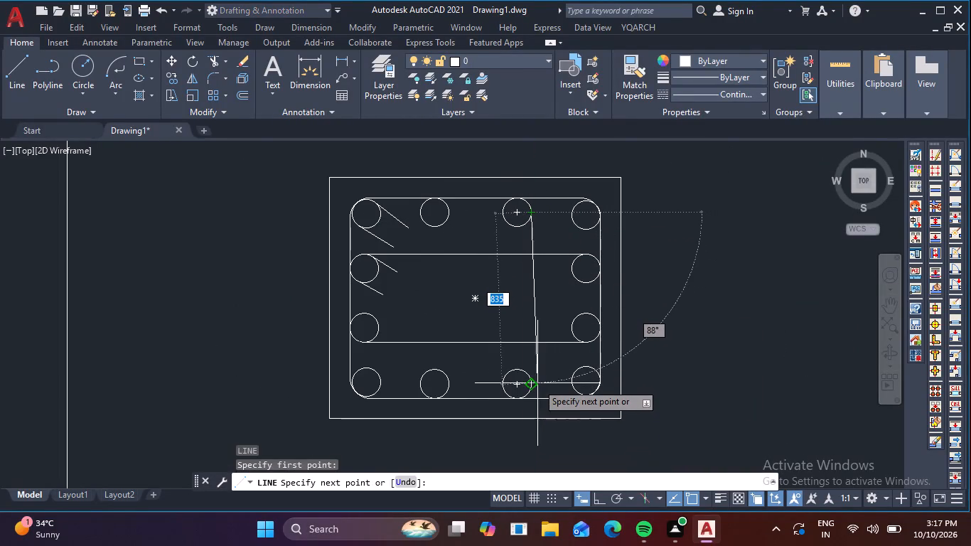
click(533, 385)
key(space)
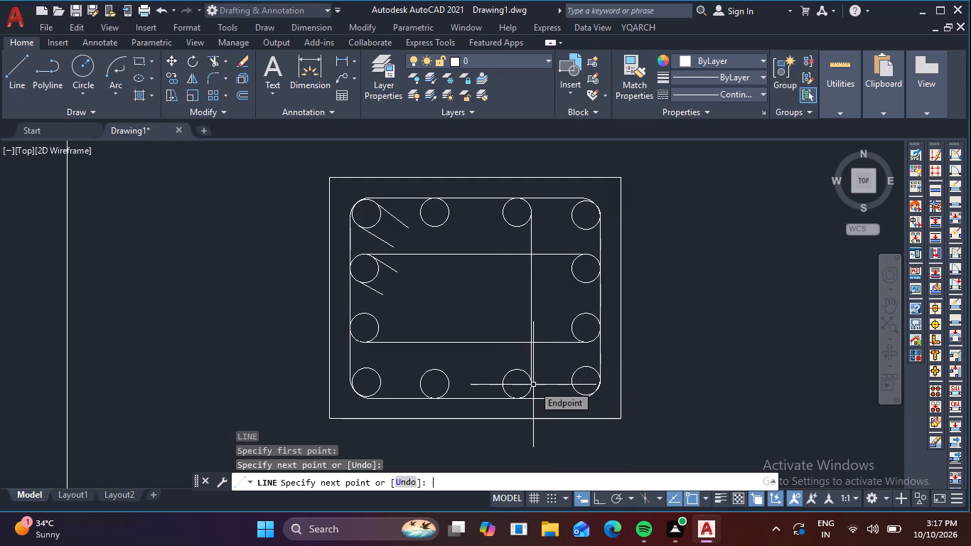
key(space)
click(417, 215)
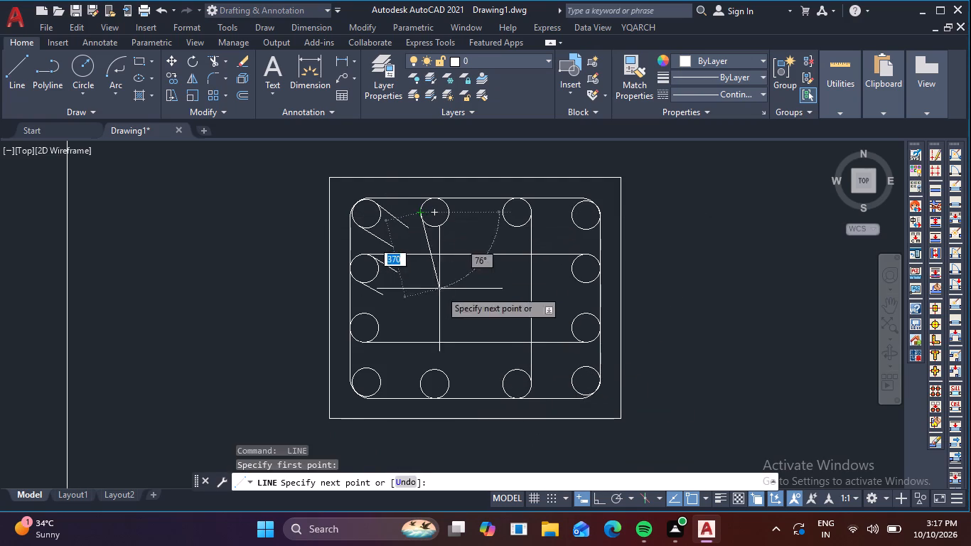
click(423, 387)
key(space)
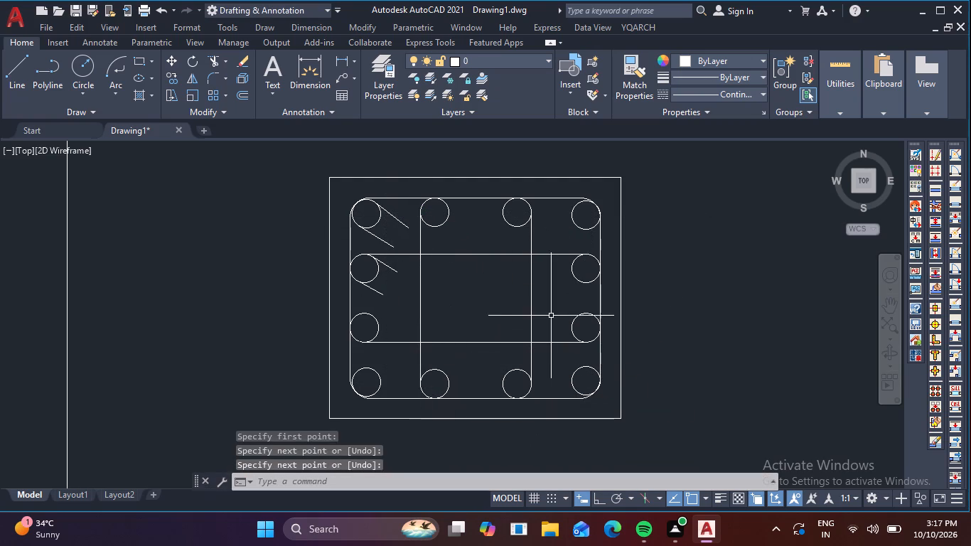
Draw two short hook lines sloping down and right from the second top-row circle, one tangent to its top and one from its lower-left edge.
key(space)
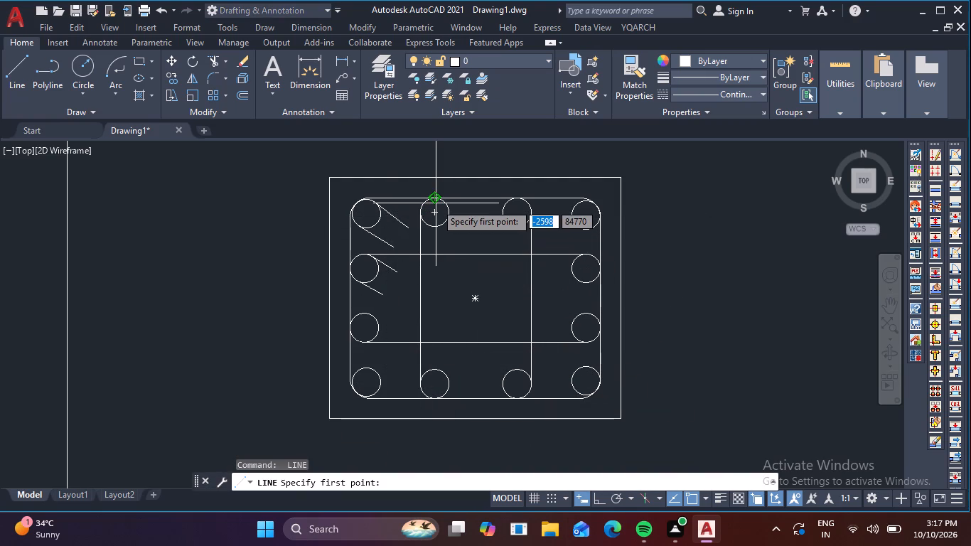
text(TAN)
key(space)
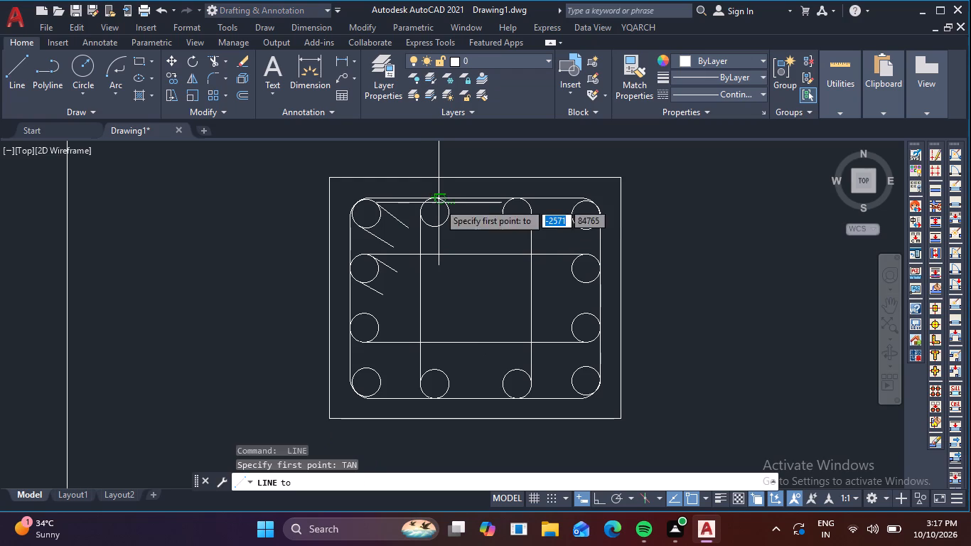
click(441, 202)
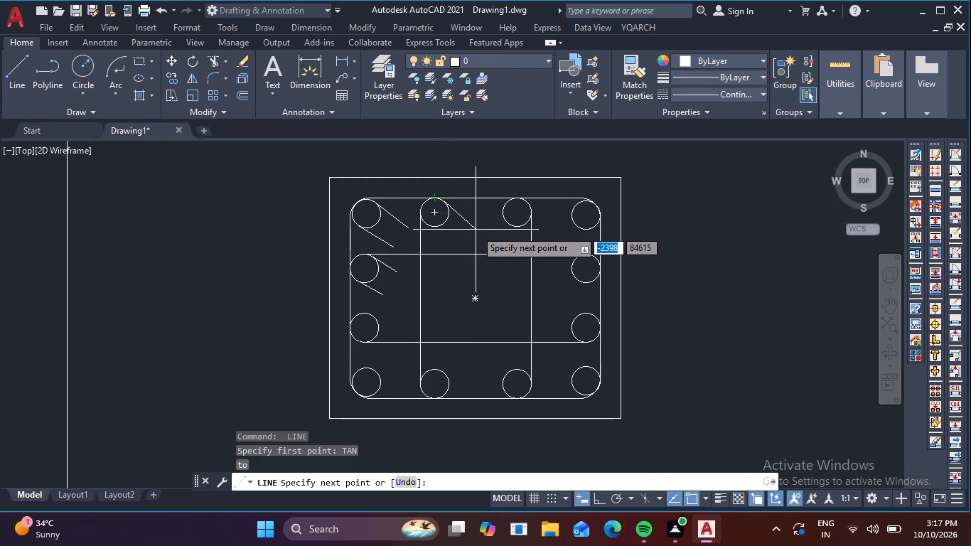
click(476, 230)
key(space)
key(space)
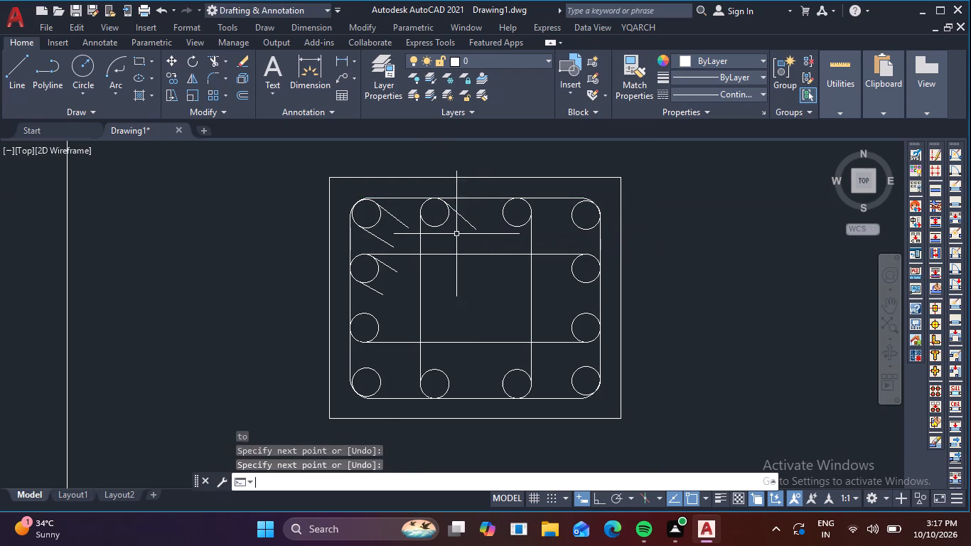
click(423, 224)
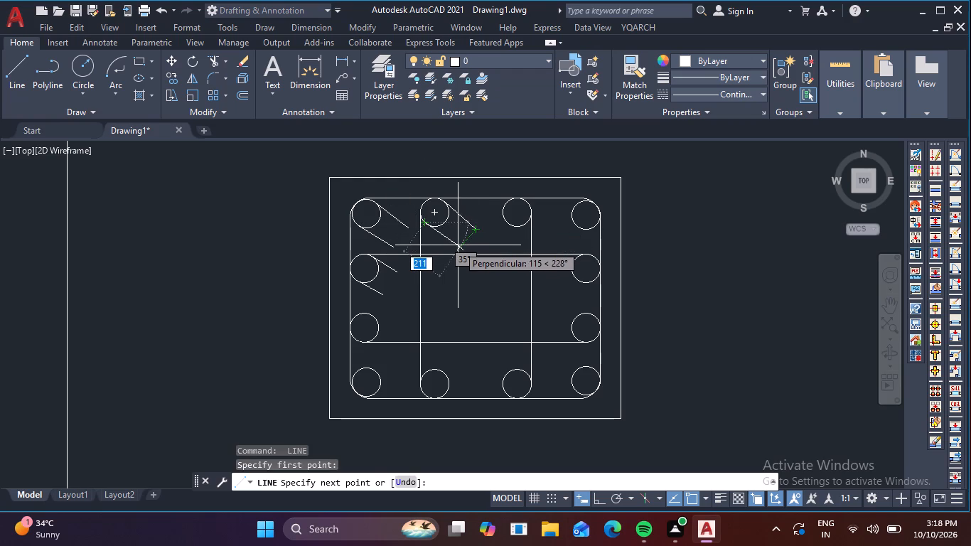
click(458, 245)
key(Escape)
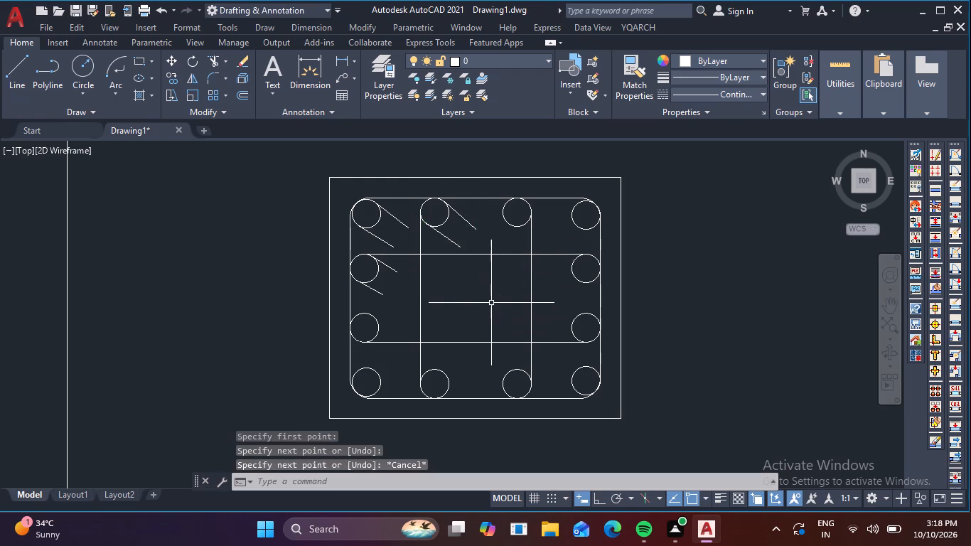
Copy the C1 text from the footing plan to three spots beside the column section: two stacked, one higher and nearer the section.
scroll(490, 303, down, 3)
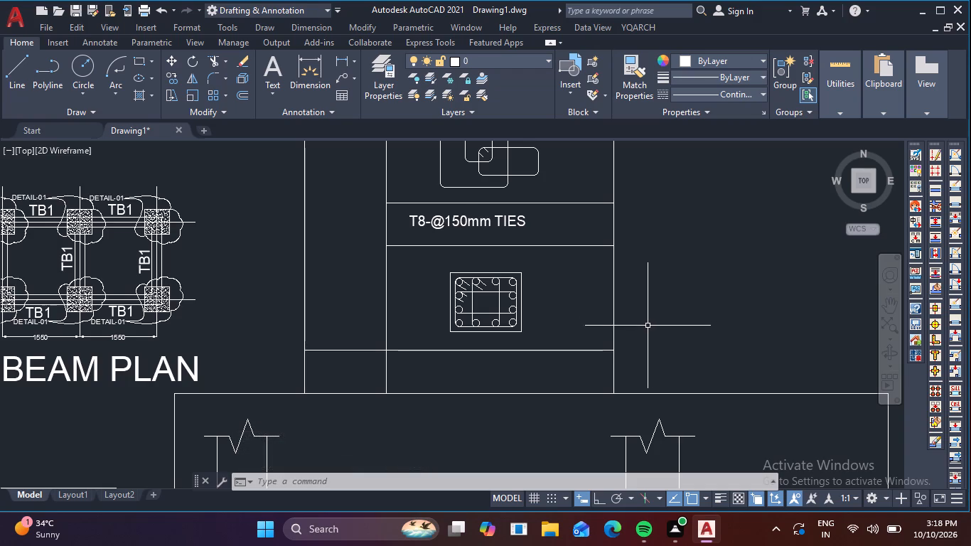
scroll(554, 275, up, 1)
scroll(569, 274, down, 1)
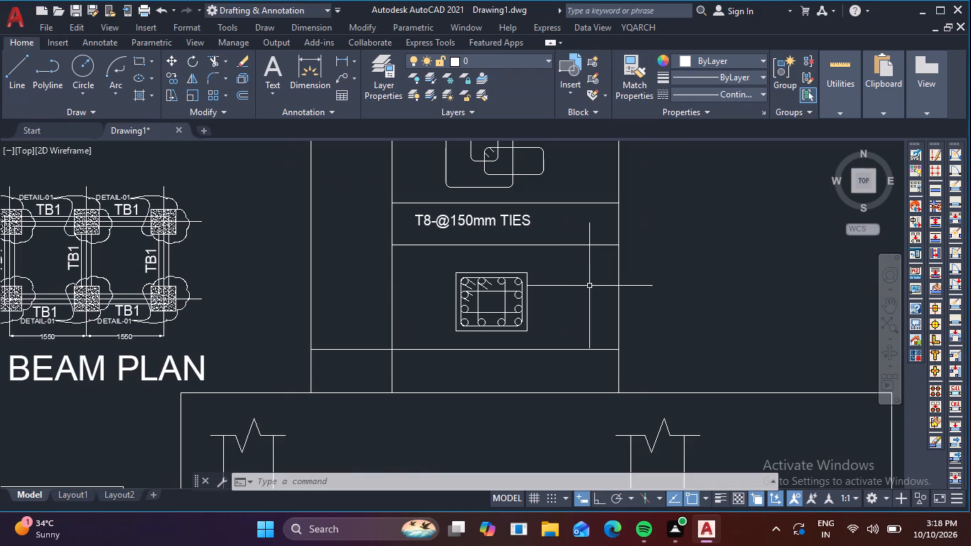
middle_drag(588, 287, 456, 247)
scroll(370, 252, up, 1)
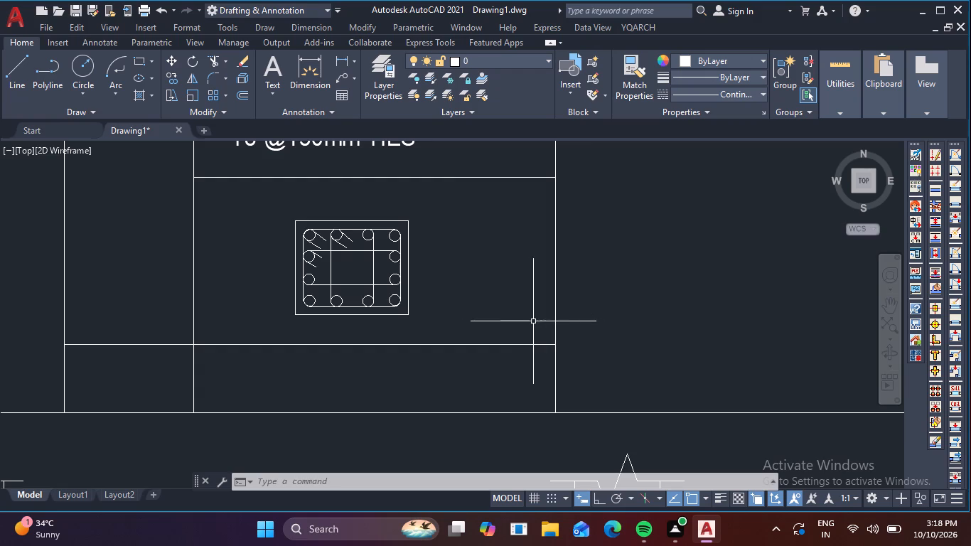
scroll(494, 338, down, 4)
scroll(387, 360, up, 2)
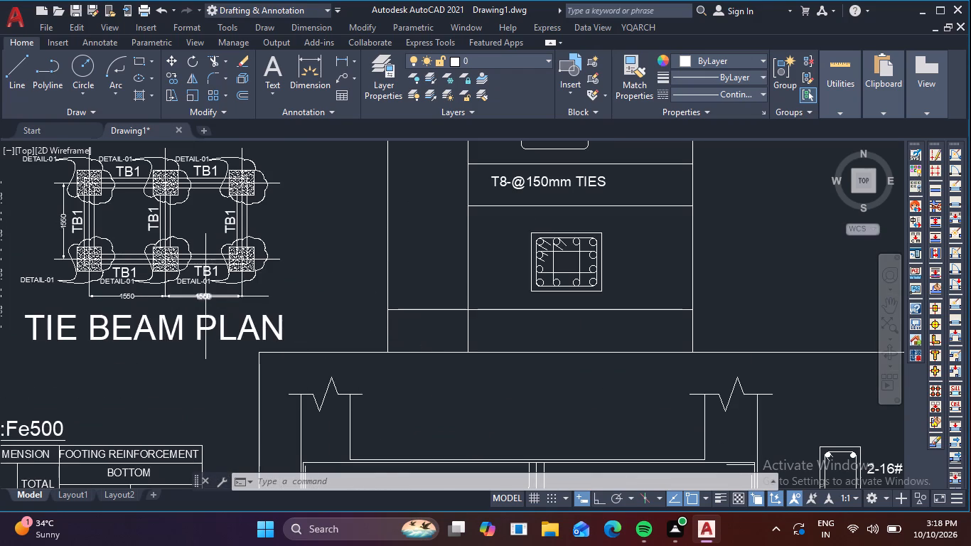
scroll(205, 296, up, 1)
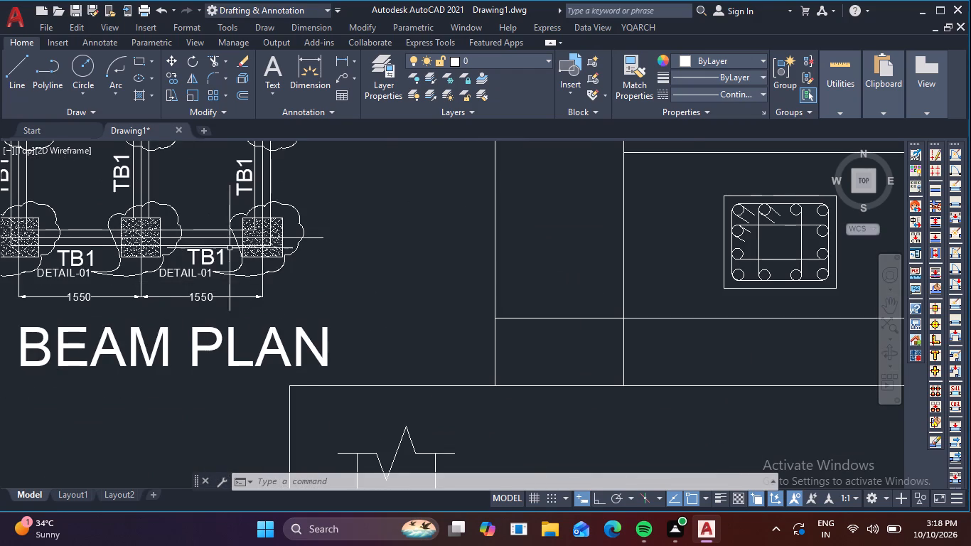
scroll(222, 240, down, 4)
scroll(112, 272, up, 2)
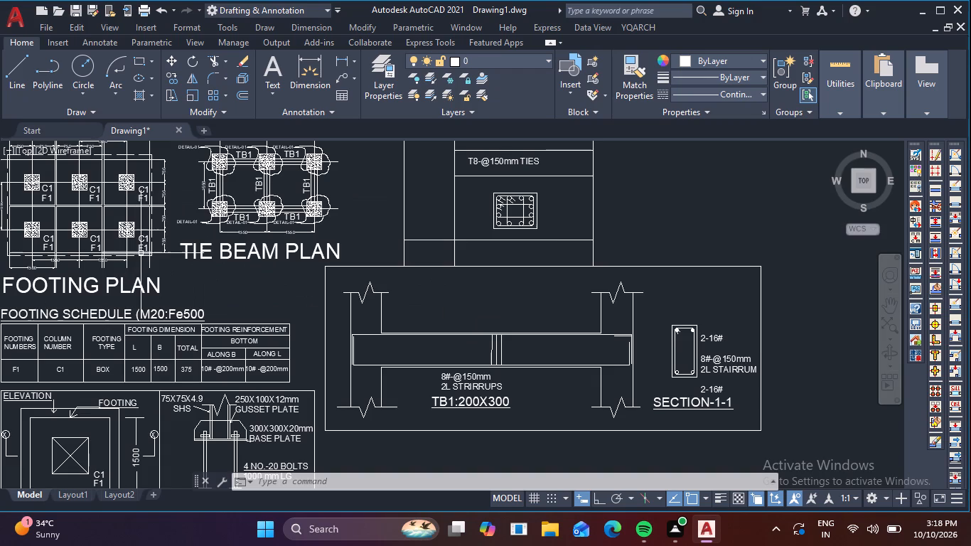
scroll(147, 240, up, 2)
click(144, 239)
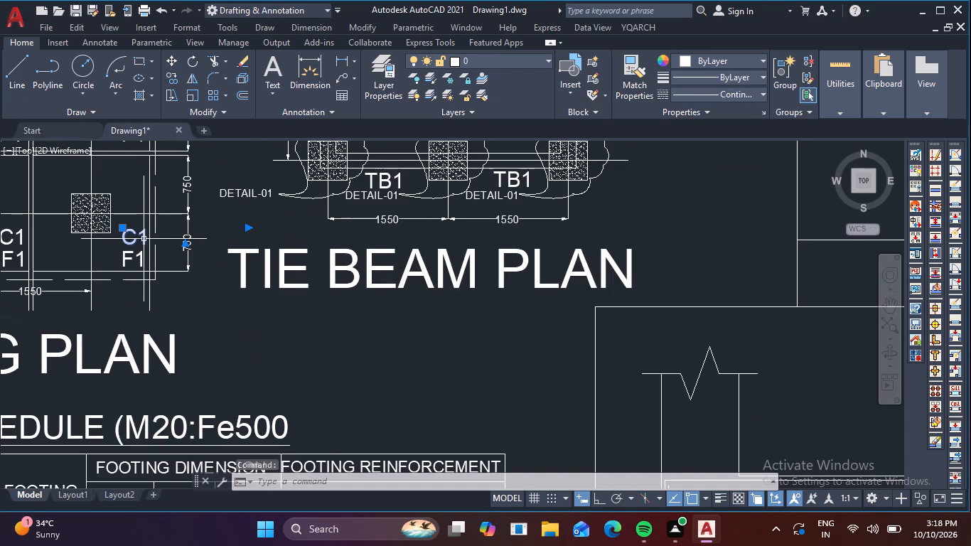
text(CO)
key(space)
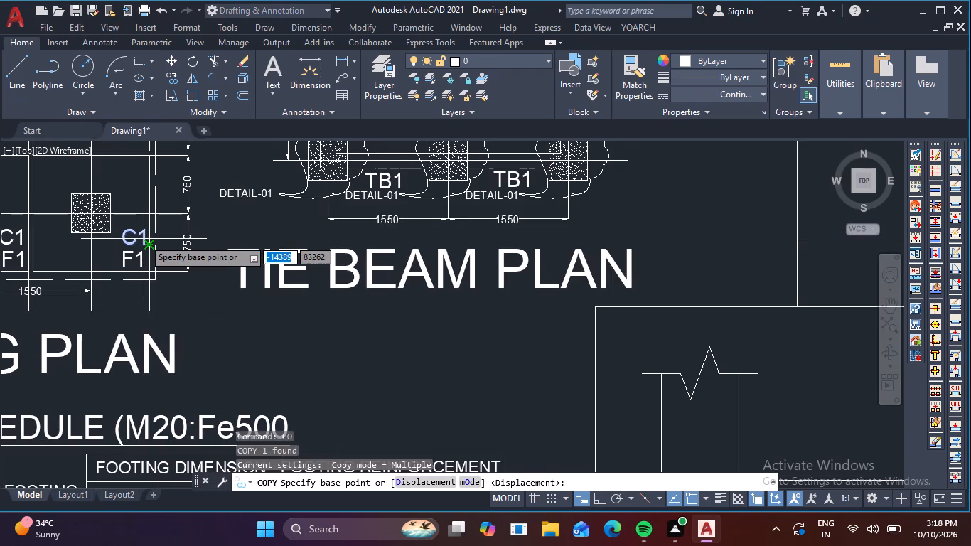
click(144, 239)
scroll(630, 250, down, 2)
middle_drag(655, 256, 269, 269)
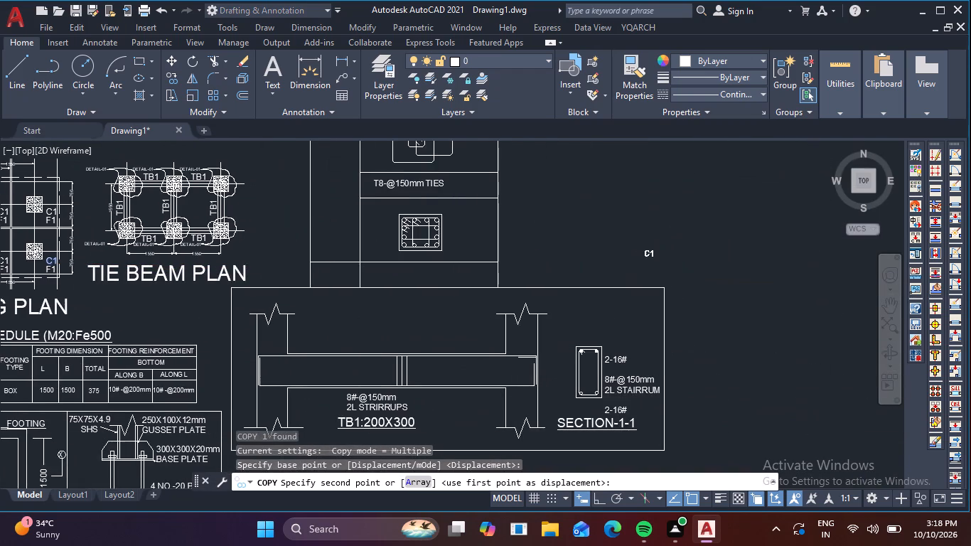
scroll(471, 248, up, 2)
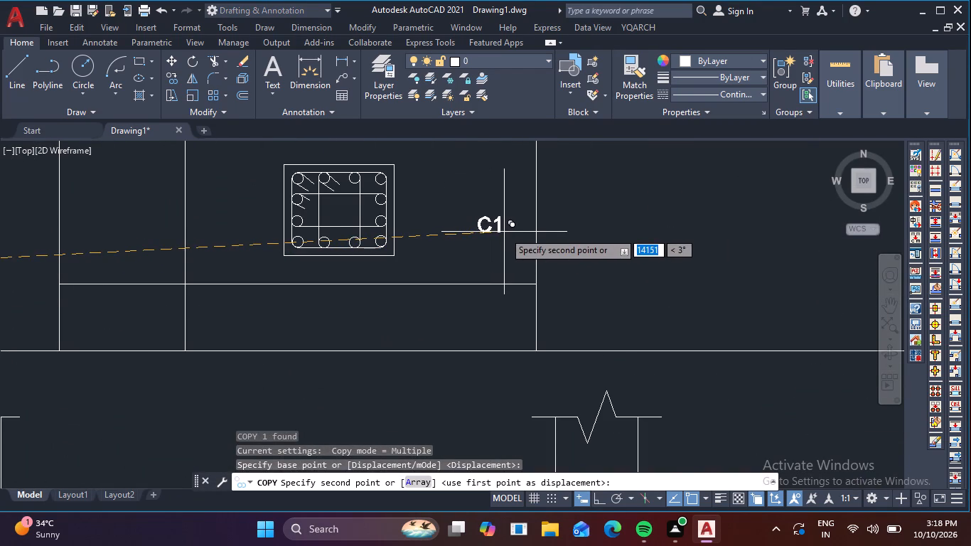
click(504, 232)
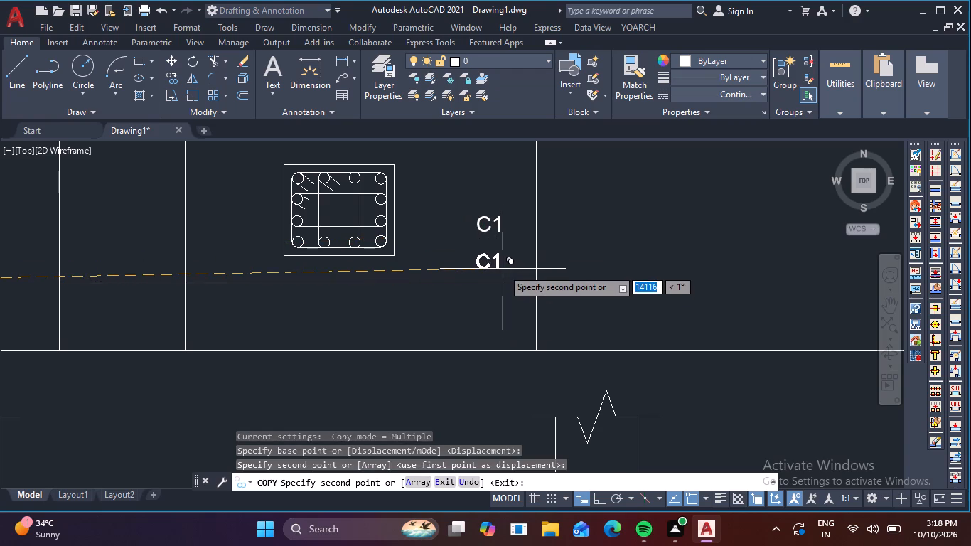
click(503, 269)
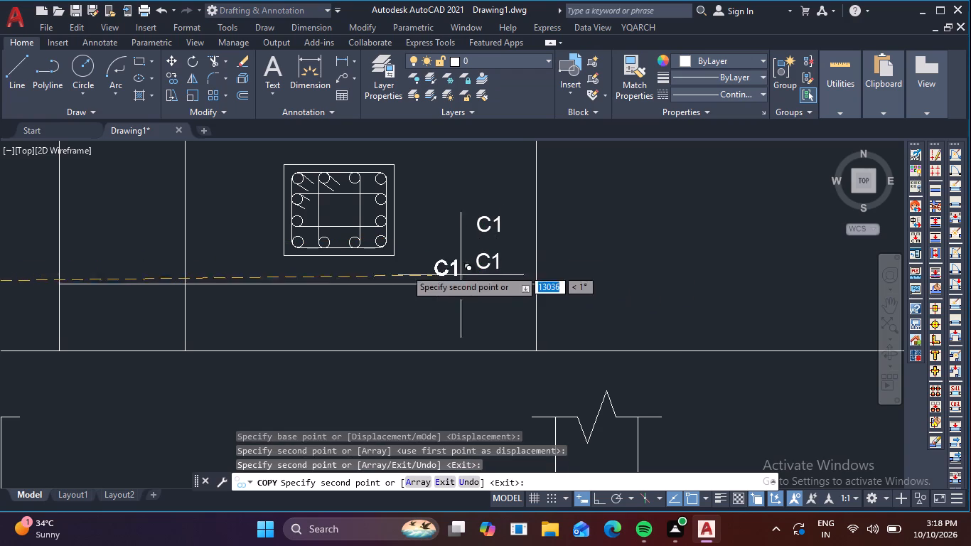
click(459, 167)
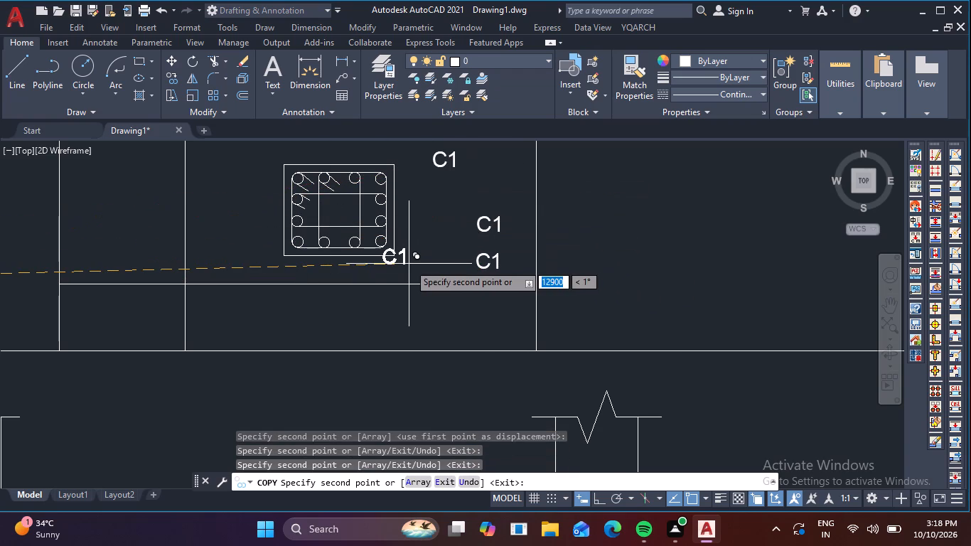
key(Escape)
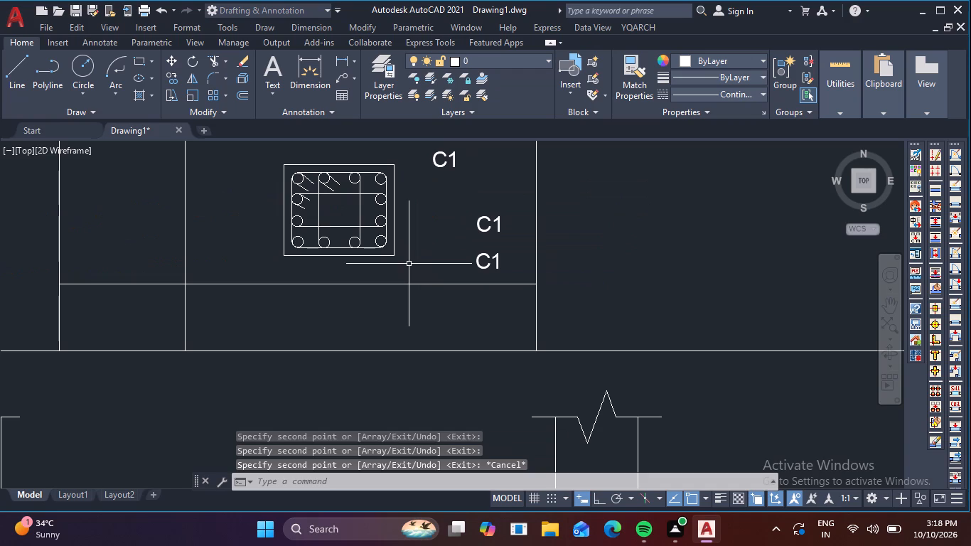
Open the middle C1 copy beside the column section for editing and clear its text.
double_click(497, 225)
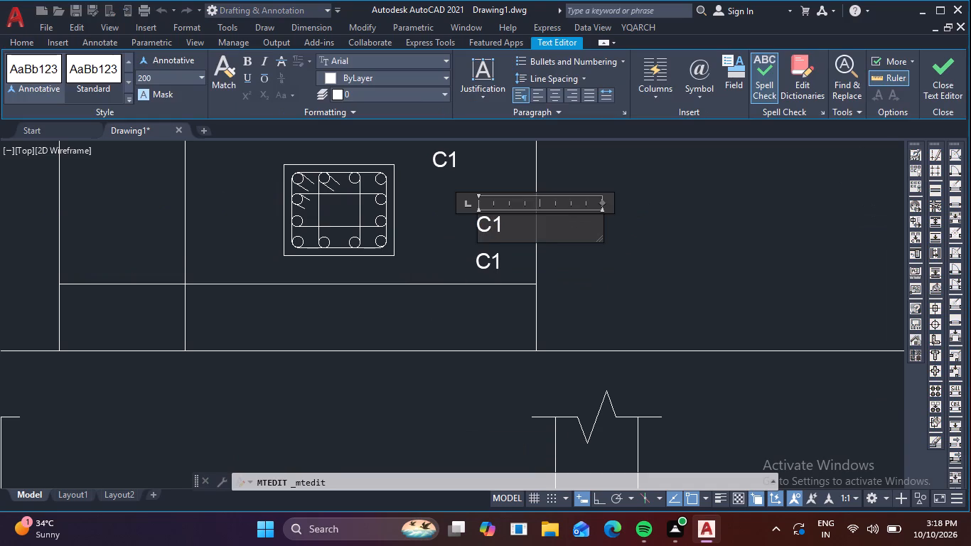
click(554, 223)
key(BackSpace)
key(BackSpace)
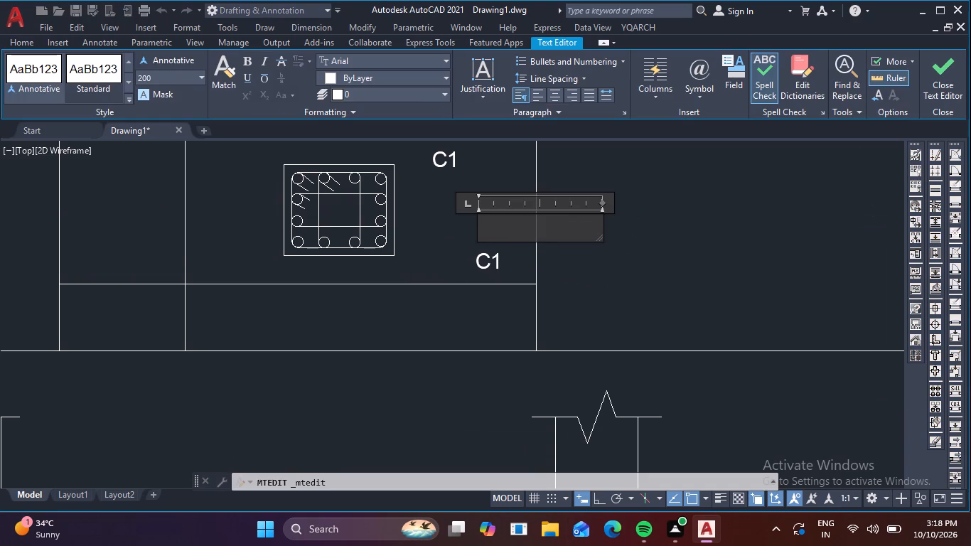
key(BackSpace)
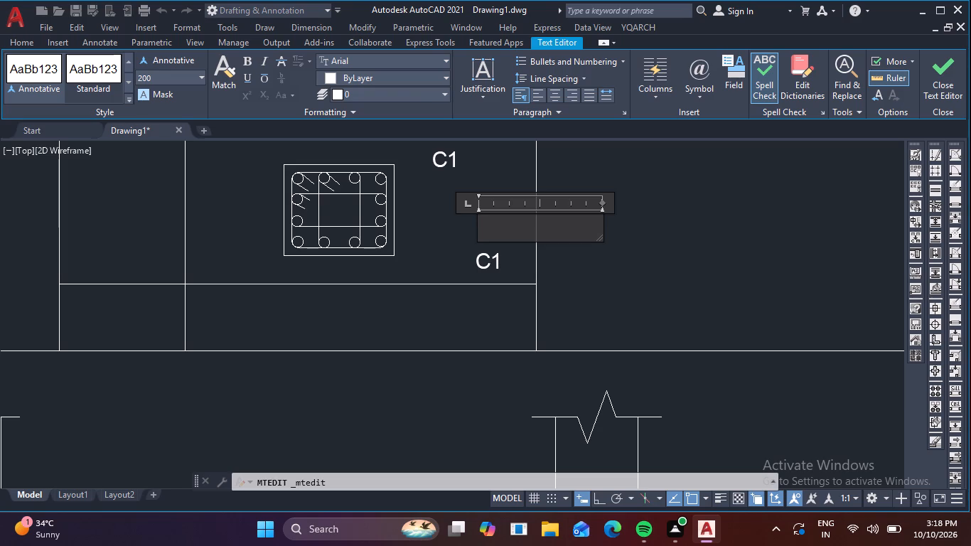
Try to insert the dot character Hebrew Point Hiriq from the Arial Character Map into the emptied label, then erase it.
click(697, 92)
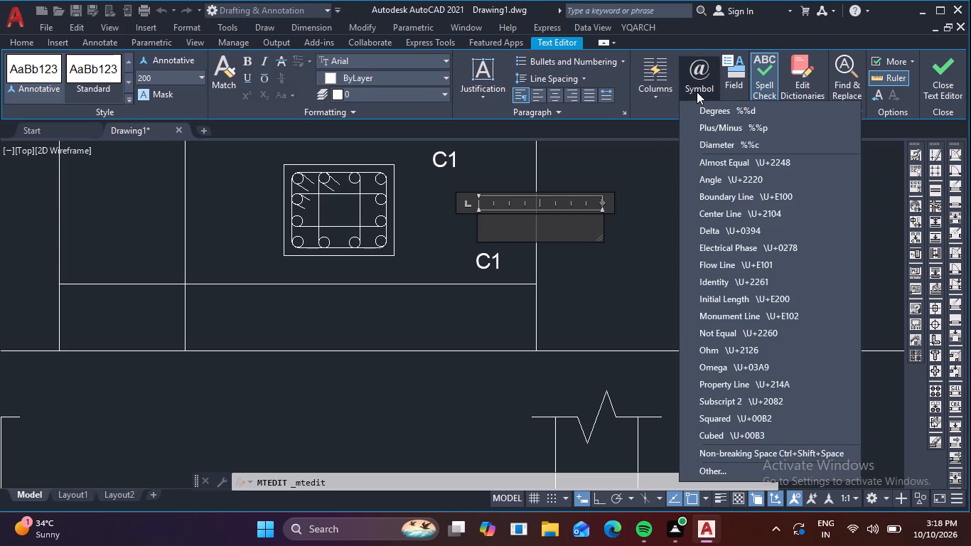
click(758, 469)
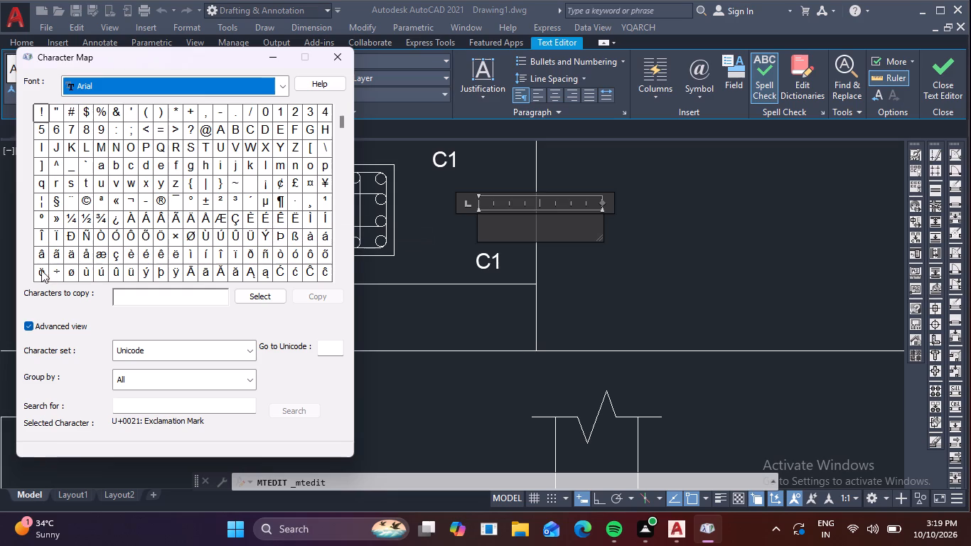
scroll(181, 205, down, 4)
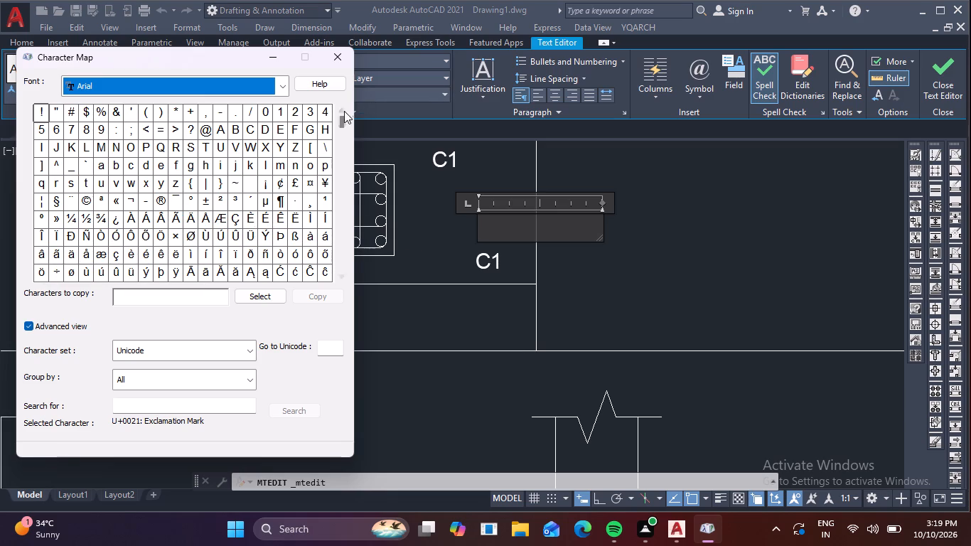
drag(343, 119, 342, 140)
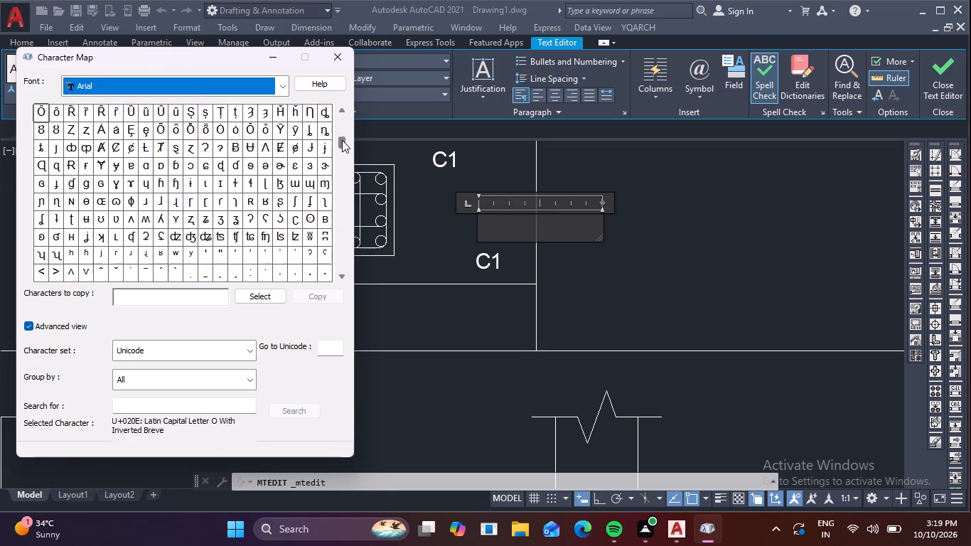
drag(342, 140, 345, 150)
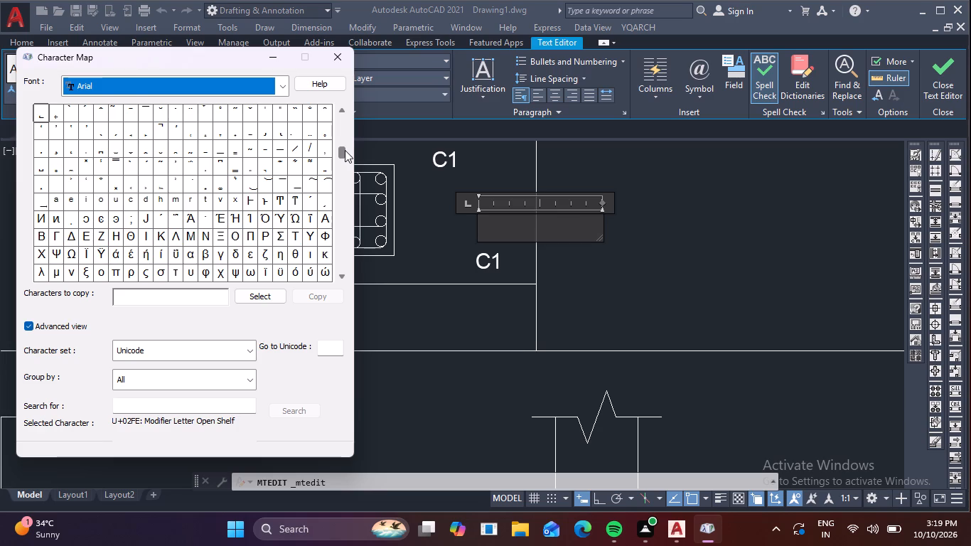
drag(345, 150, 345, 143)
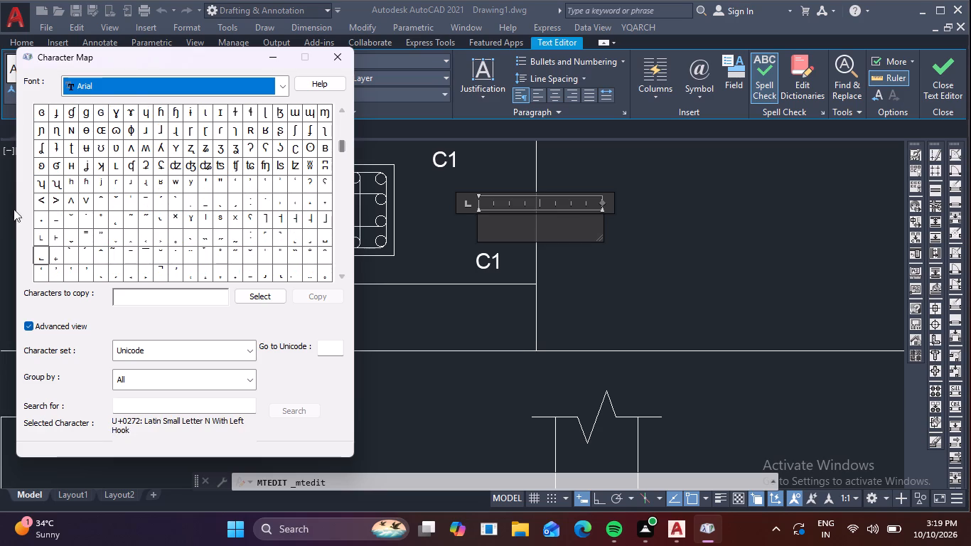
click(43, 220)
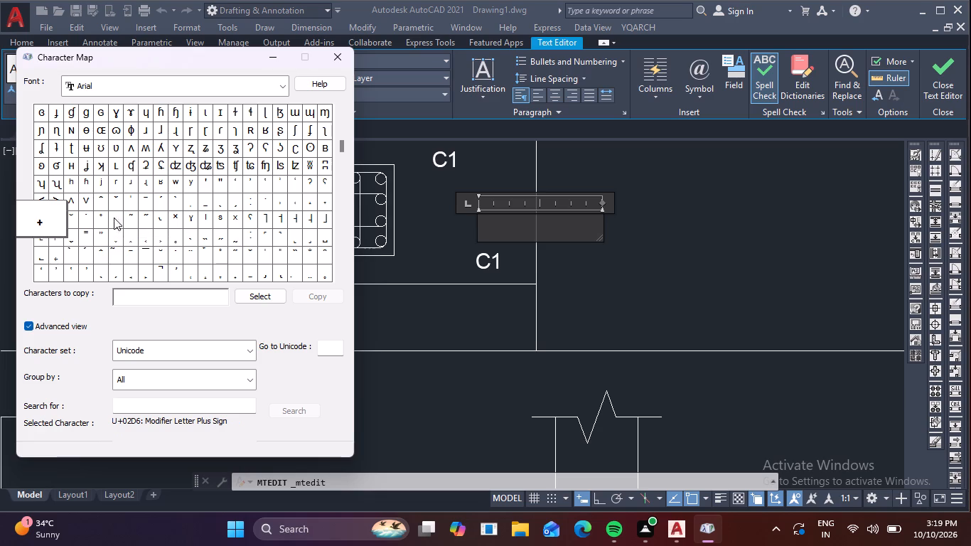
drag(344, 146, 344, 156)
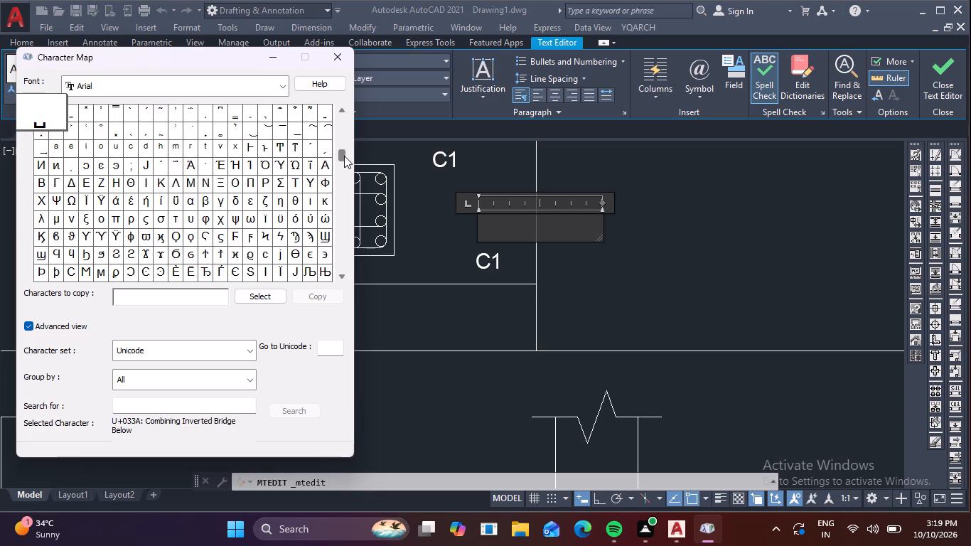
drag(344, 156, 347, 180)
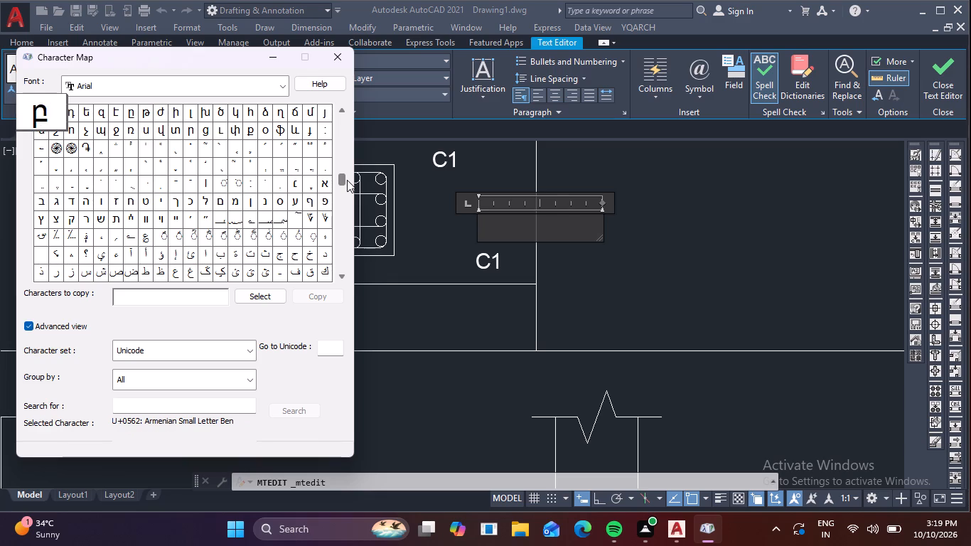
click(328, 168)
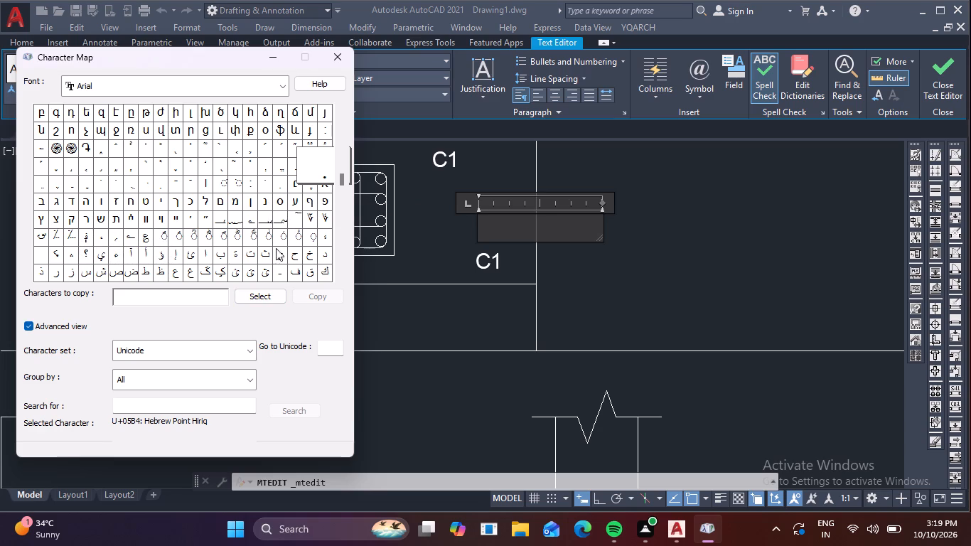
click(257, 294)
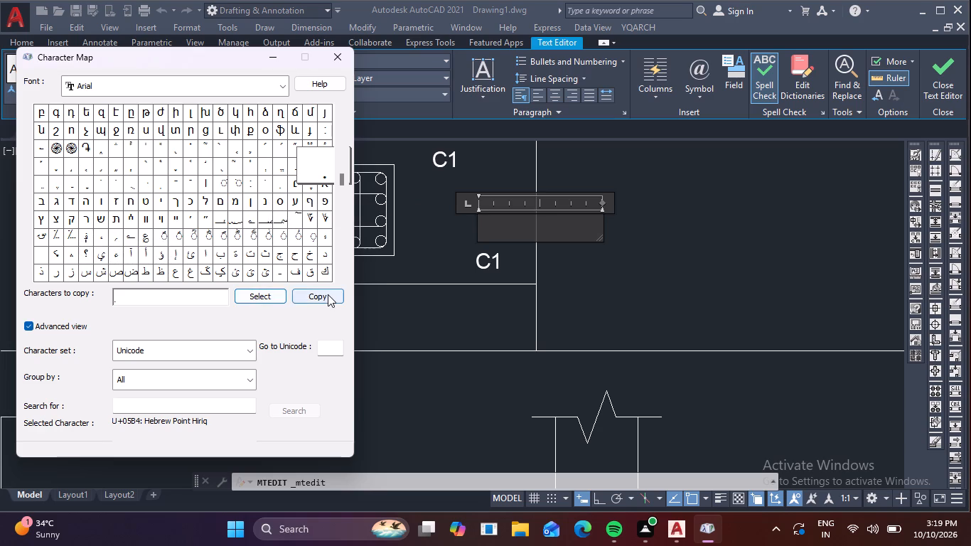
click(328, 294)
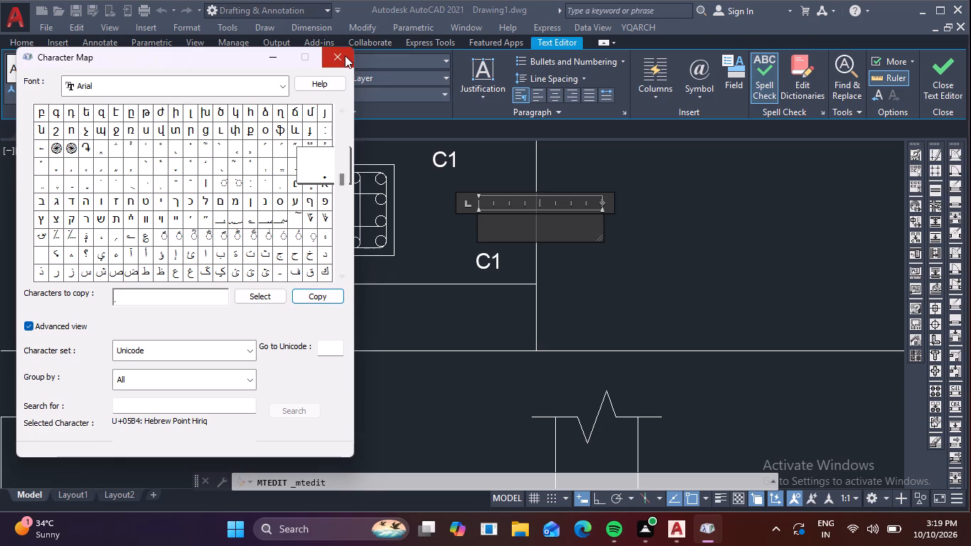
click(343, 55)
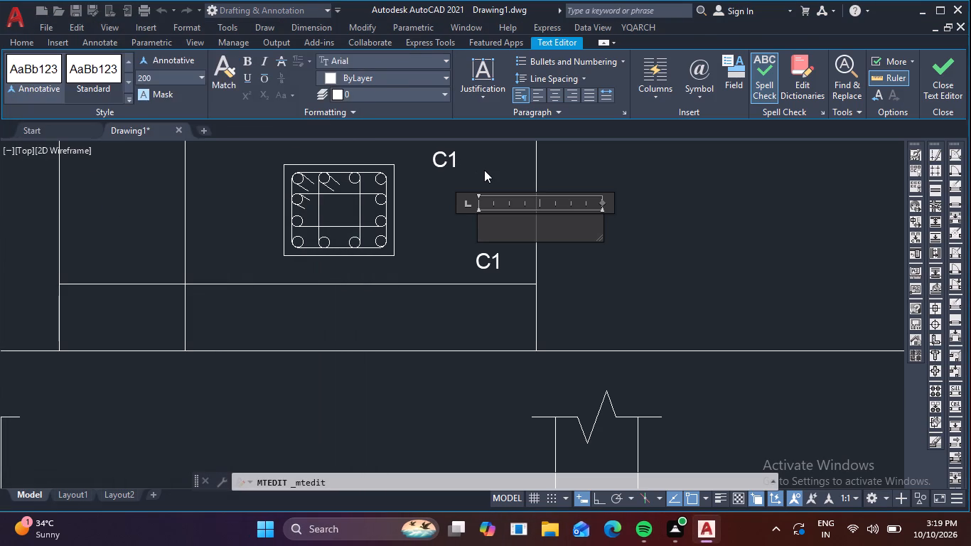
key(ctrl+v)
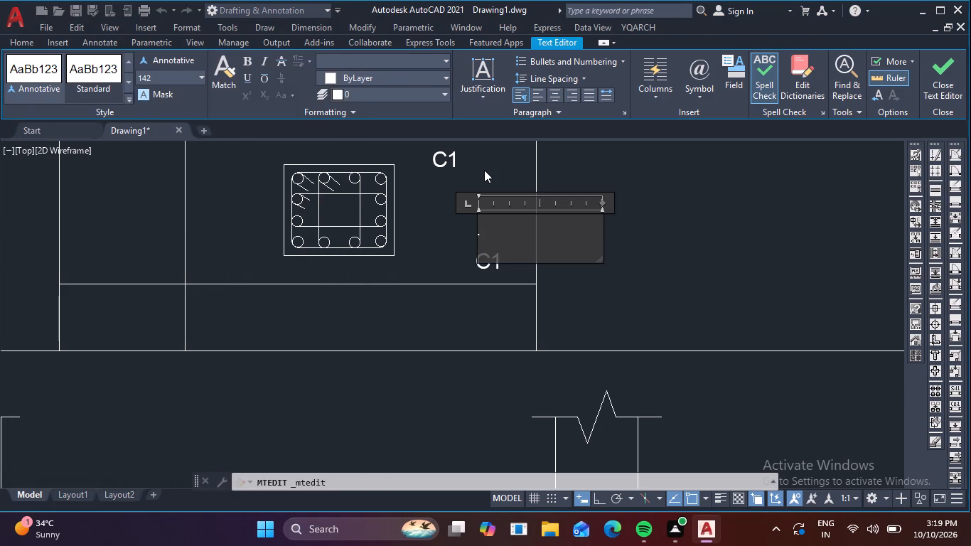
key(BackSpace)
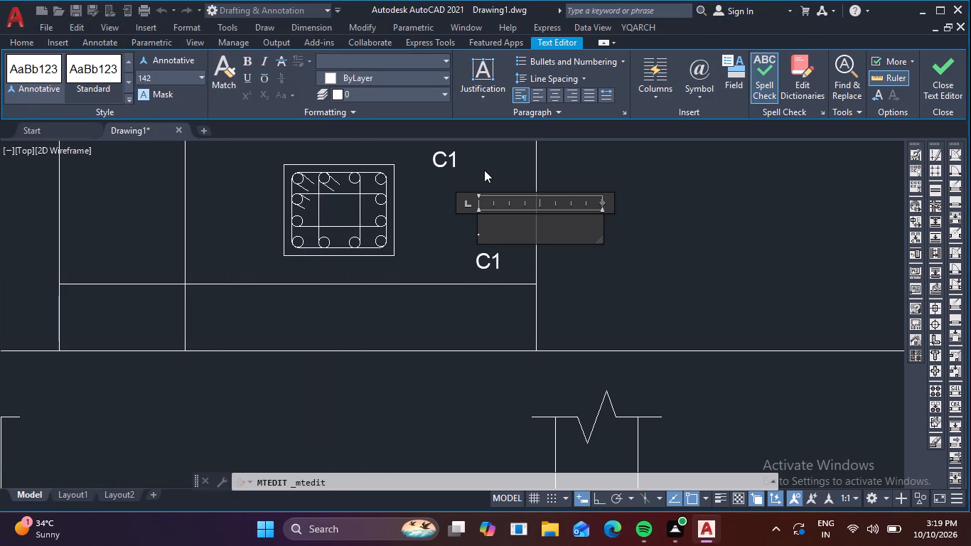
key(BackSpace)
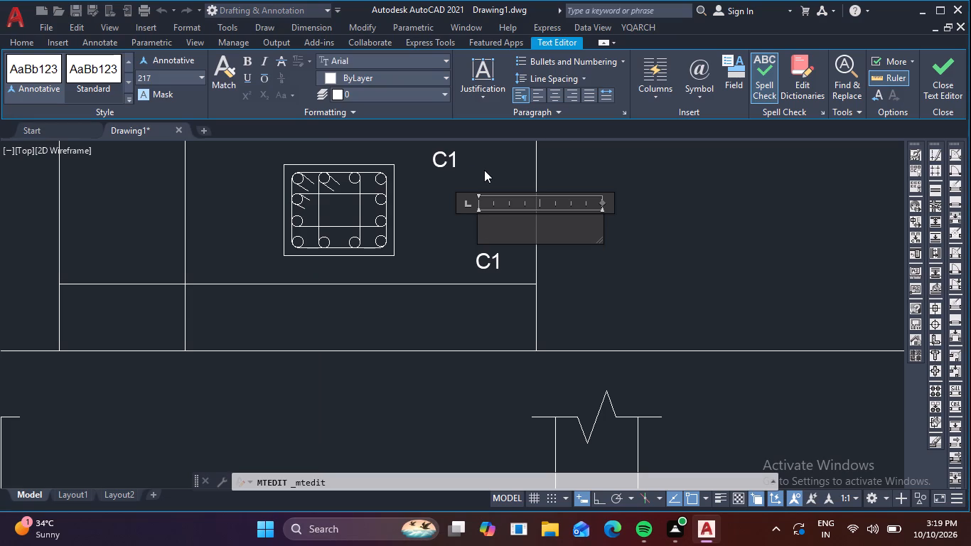
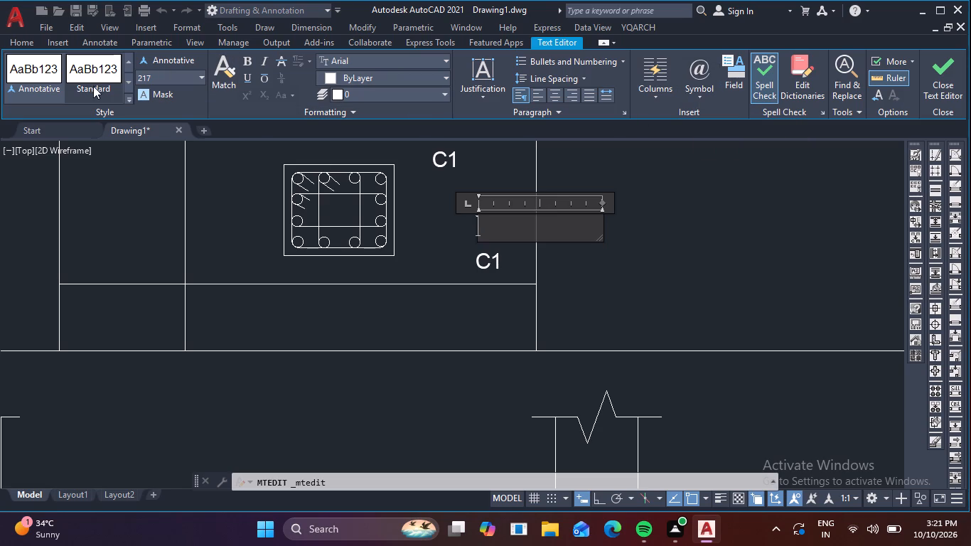
Pick the Full Stop in the Arial Character Map and paste a dot character into the emptied middle label beside the column section.
click(650, 97)
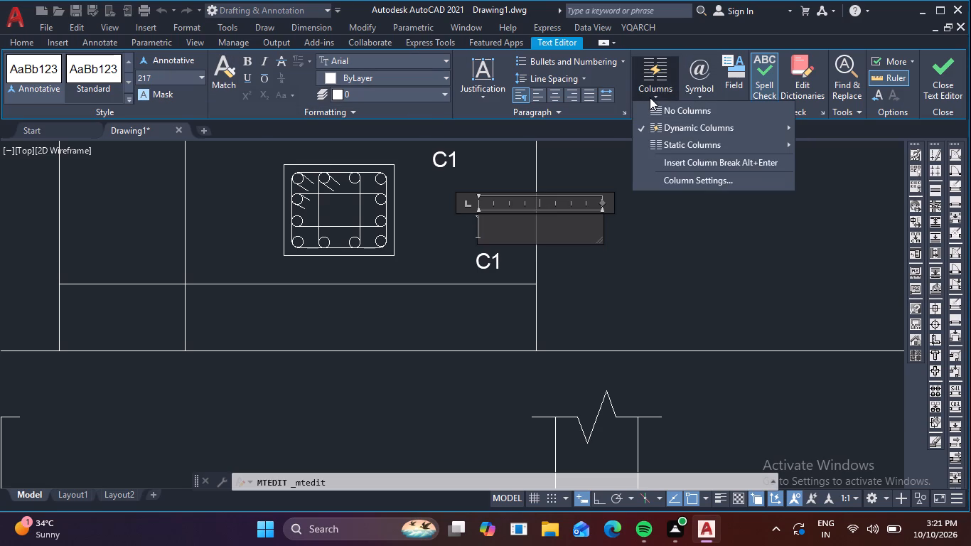
click(650, 97)
click(704, 98)
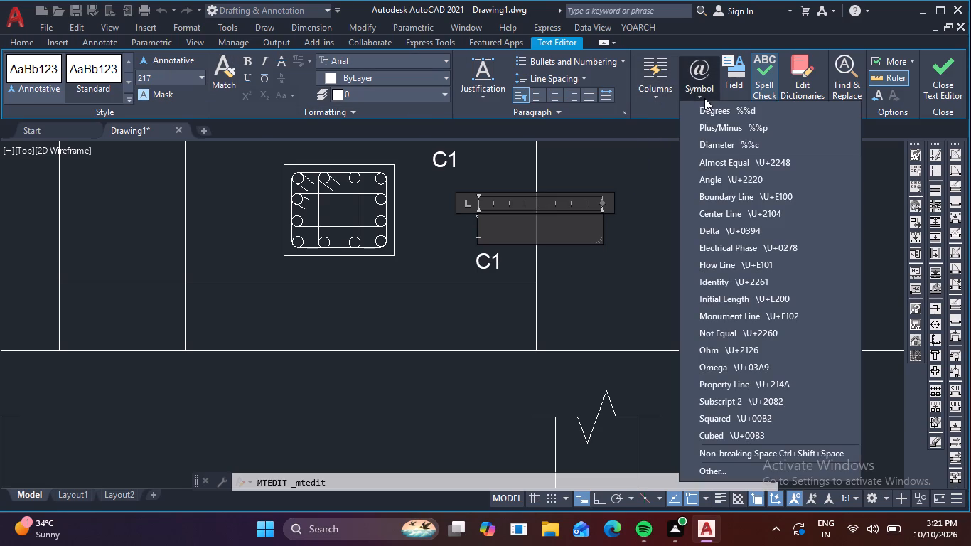
click(771, 470)
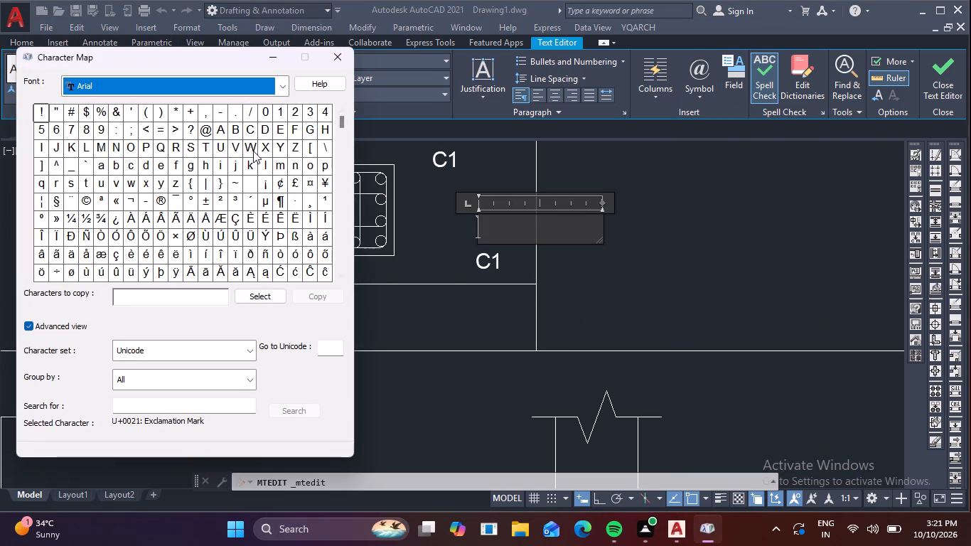
scroll(235, 118, up, 2)
click(235, 117)
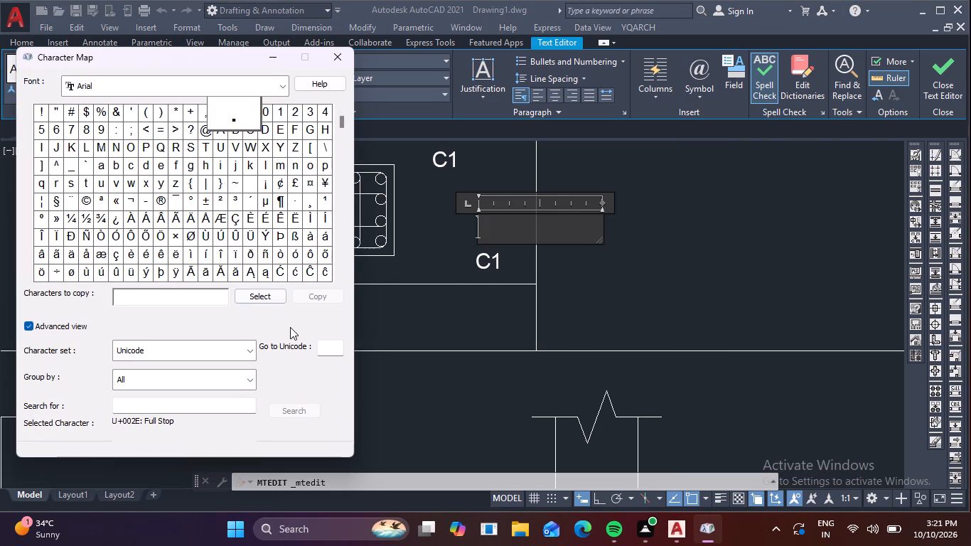
click(277, 289)
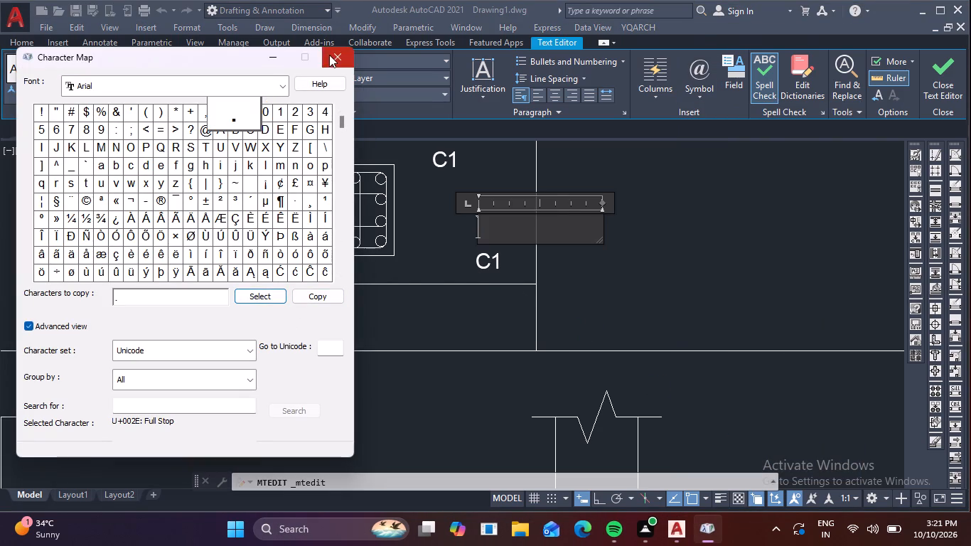
click(329, 55)
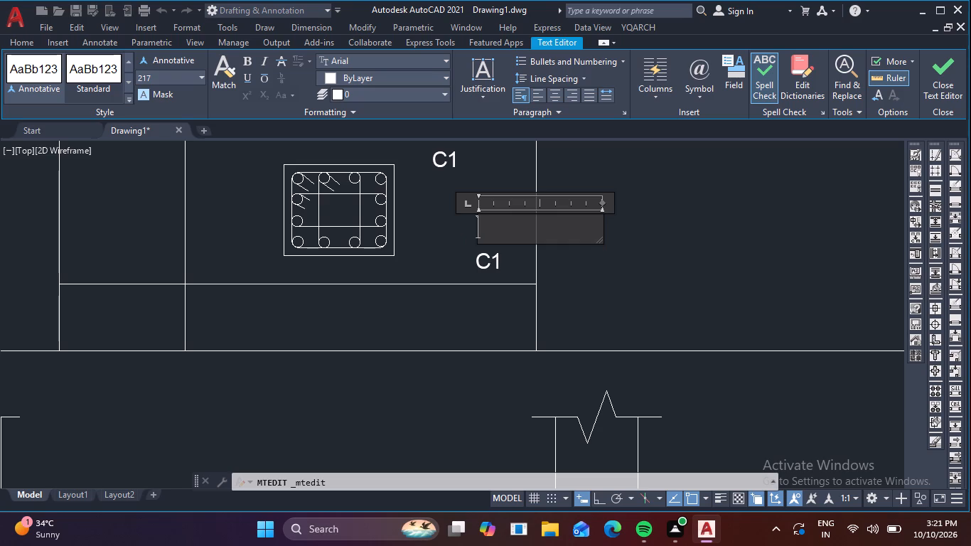
key(ctrl+v)
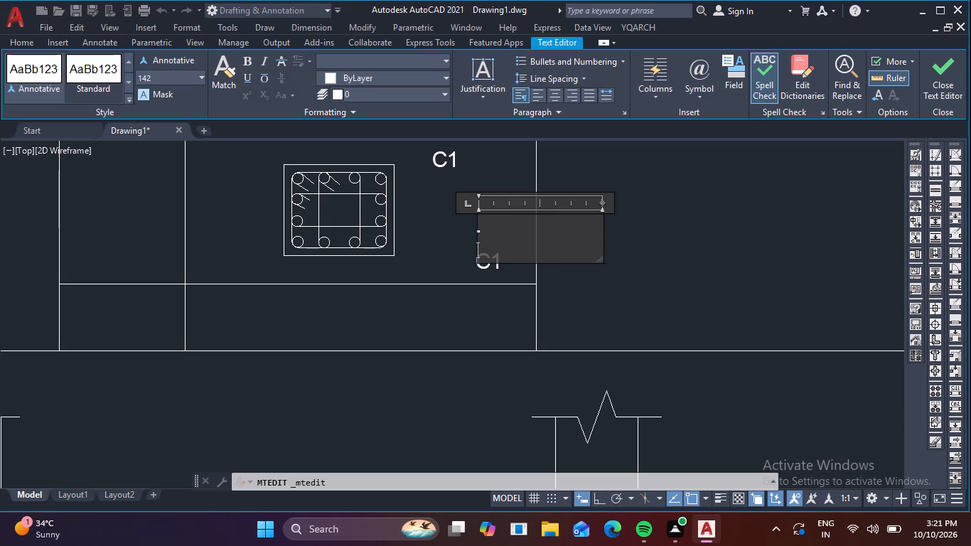
key(BackSpace)
key(t)
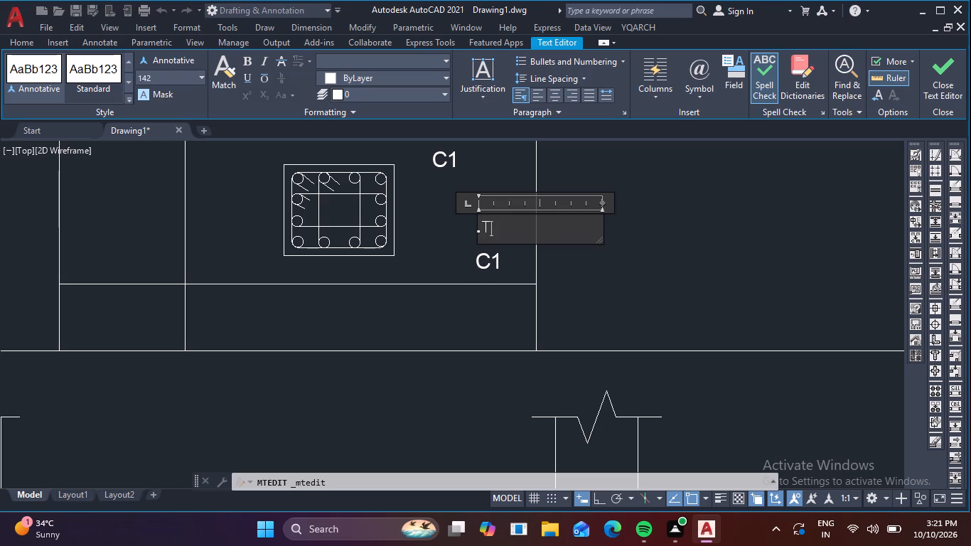
key(BackSpace)
click(425, 241)
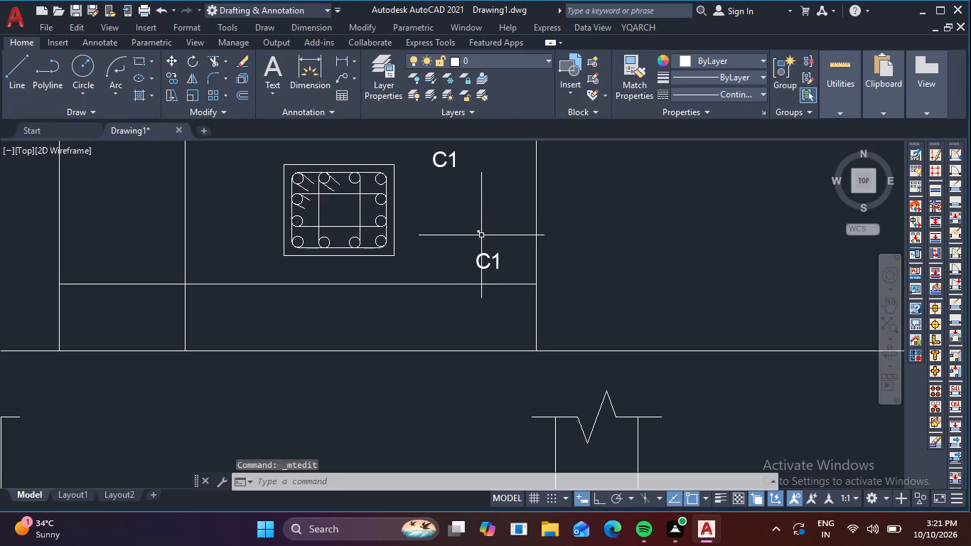
Add T16 after the dot in the middle label so that it reads .T16.
click(480, 234)
double_click(480, 234)
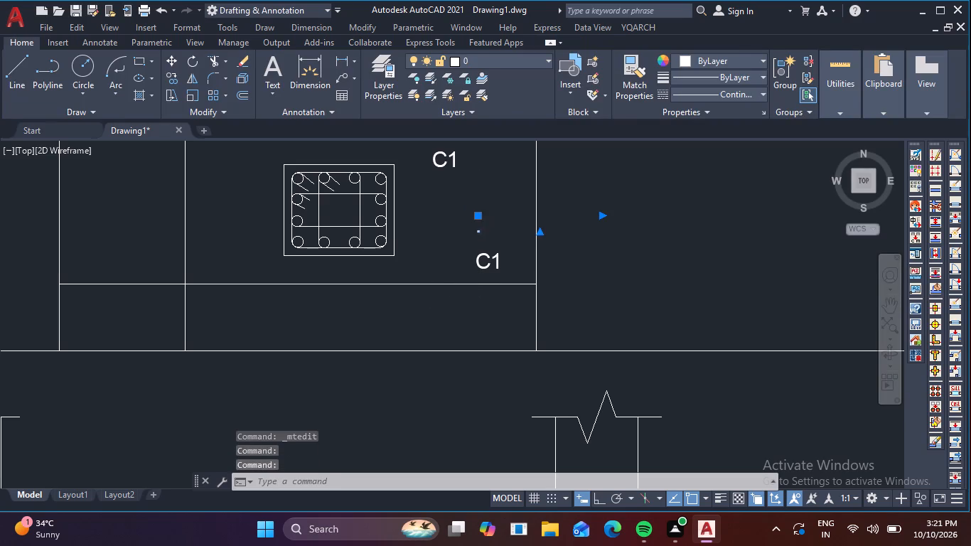
key(t)
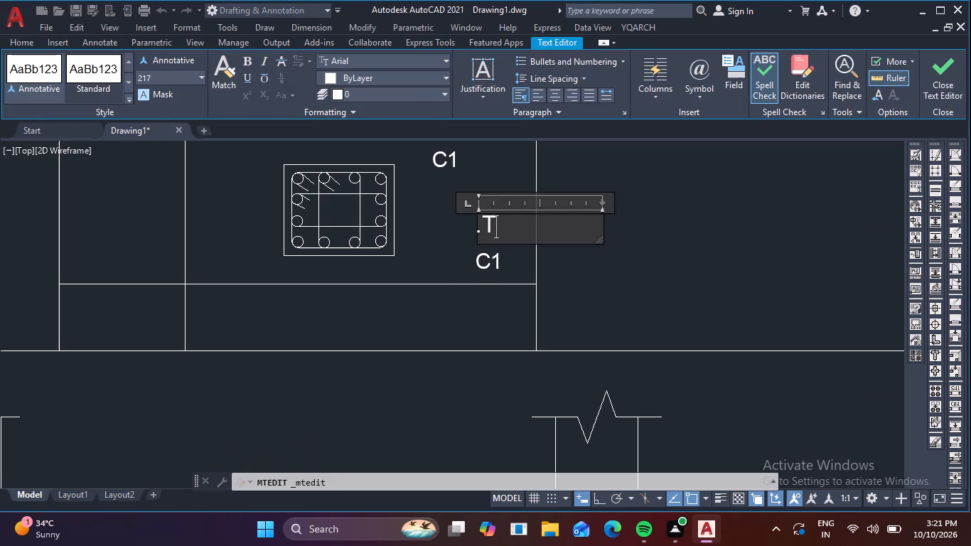
text(16)
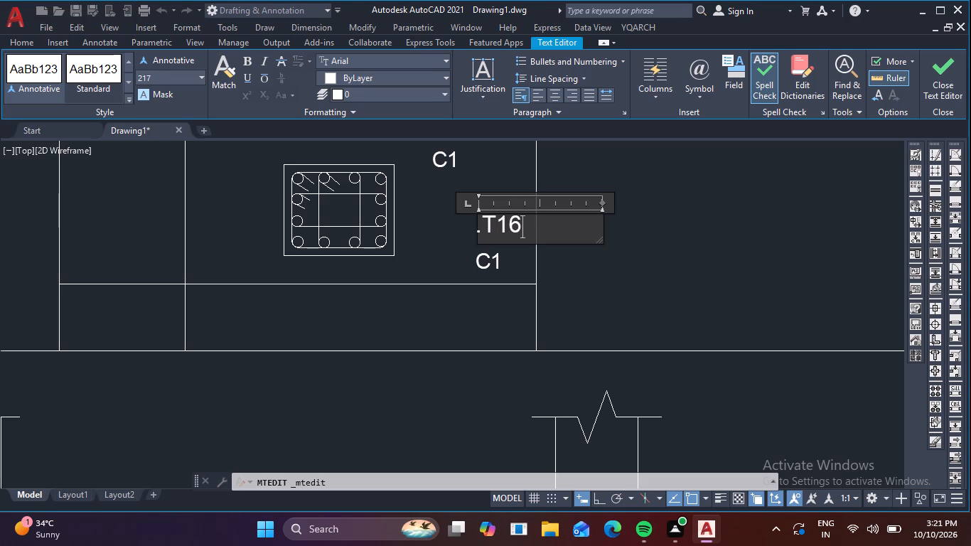
click(594, 259)
Replace the text of the lowest C1 copy beside the column section with 12-T16.
double_click(481, 266)
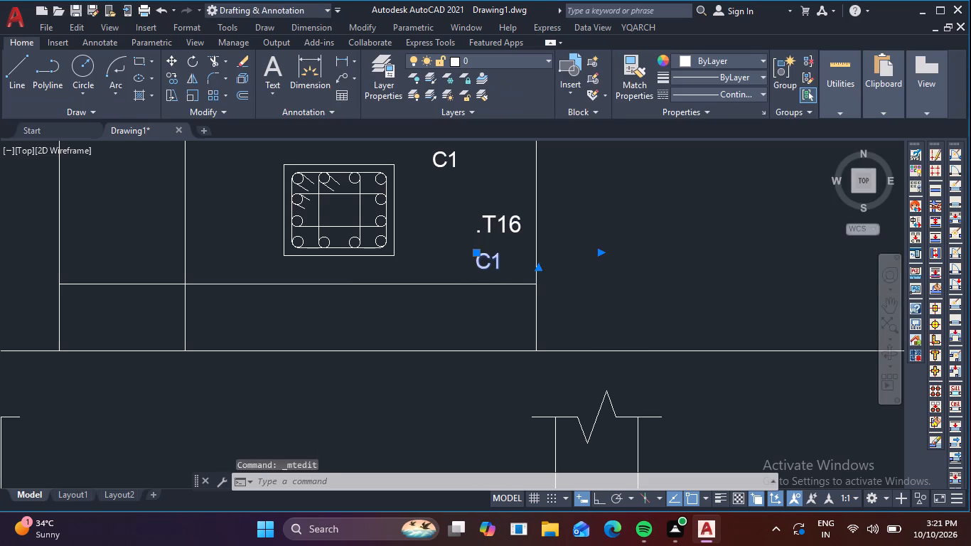
click(503, 266)
key(BackSpace)
key(BackSpace)
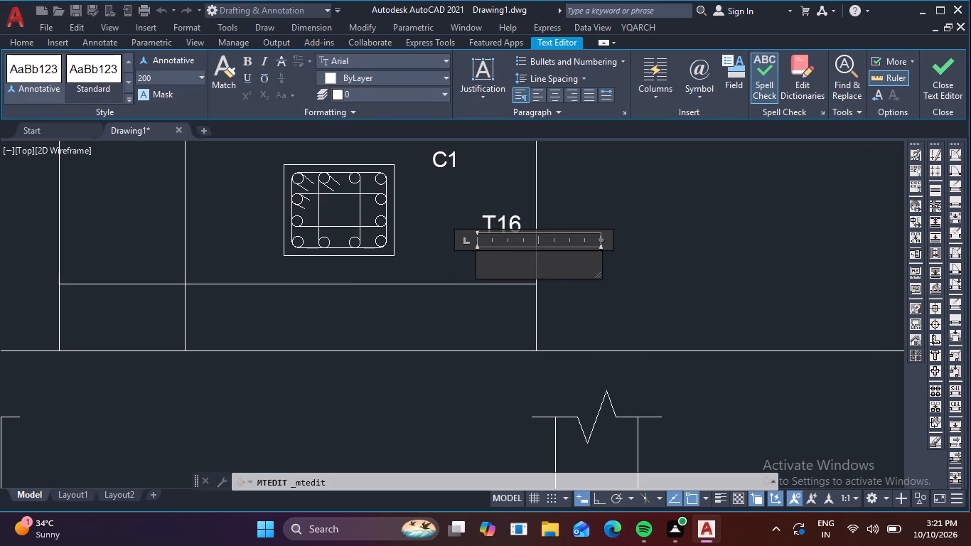
text(12)
key(minus)
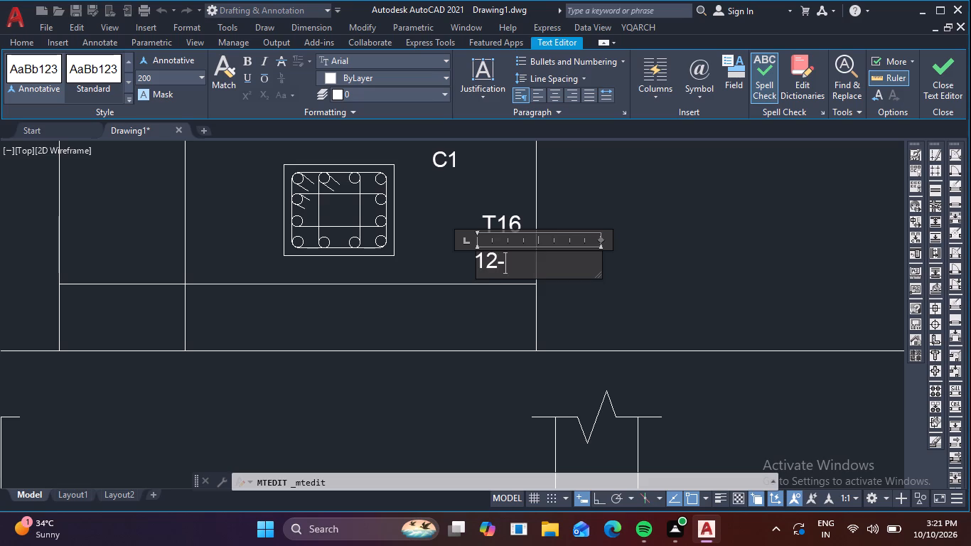
key(t)
text(16)
click(444, 268)
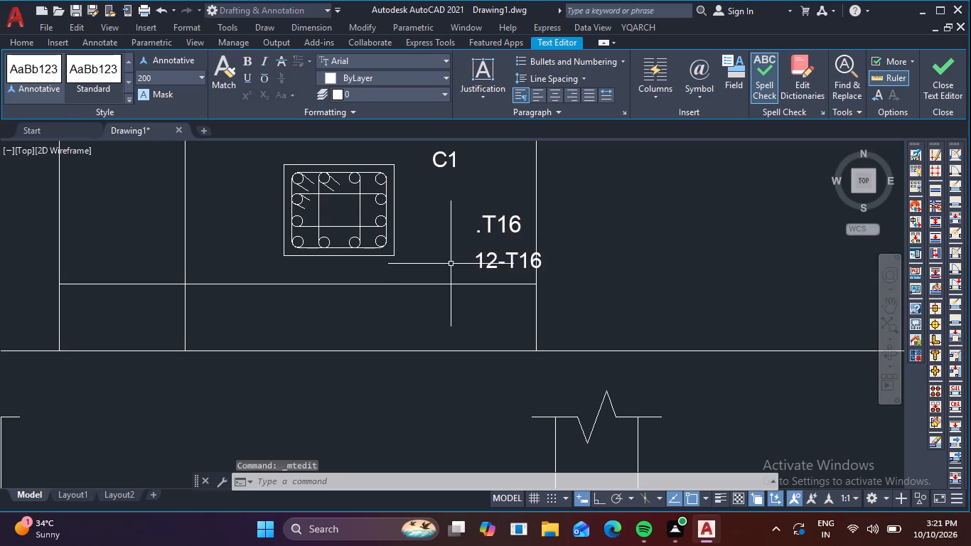
Move the 12-T16 label horizontally a short distance closer to the column section.
click(490, 260)
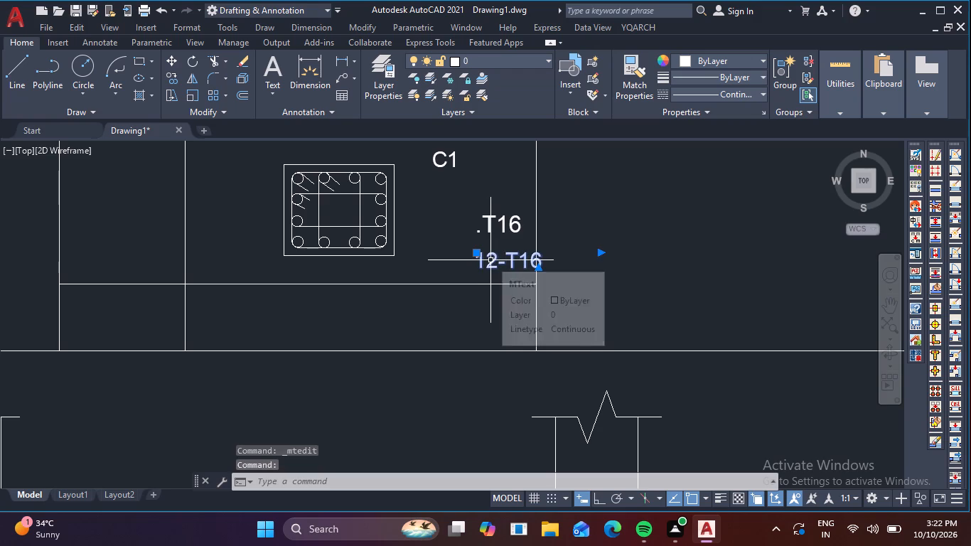
text(M)
key(space)
click(490, 260)
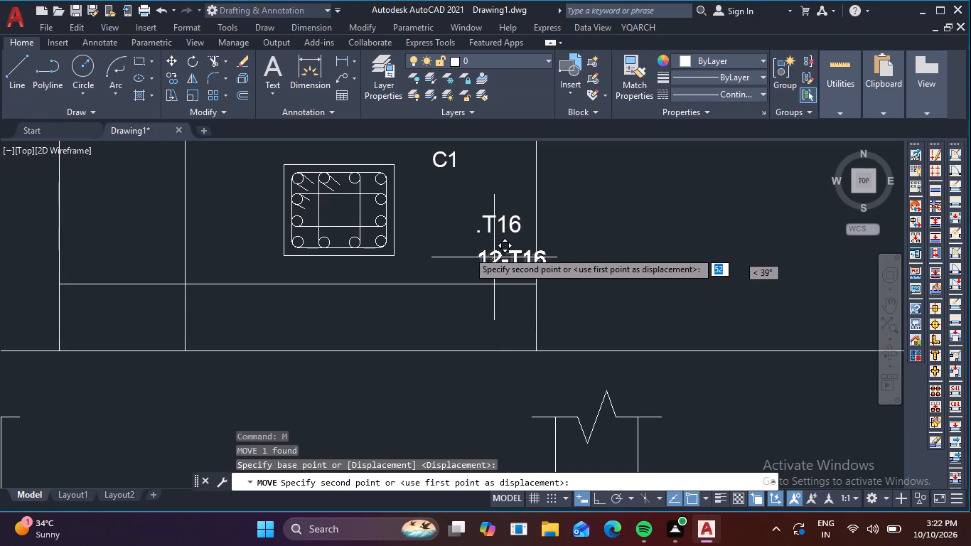
click(461, 260)
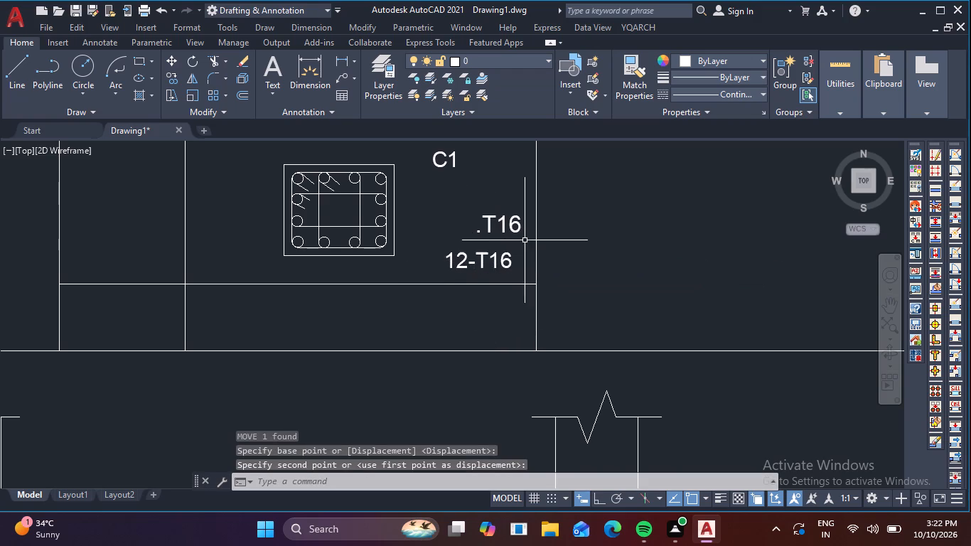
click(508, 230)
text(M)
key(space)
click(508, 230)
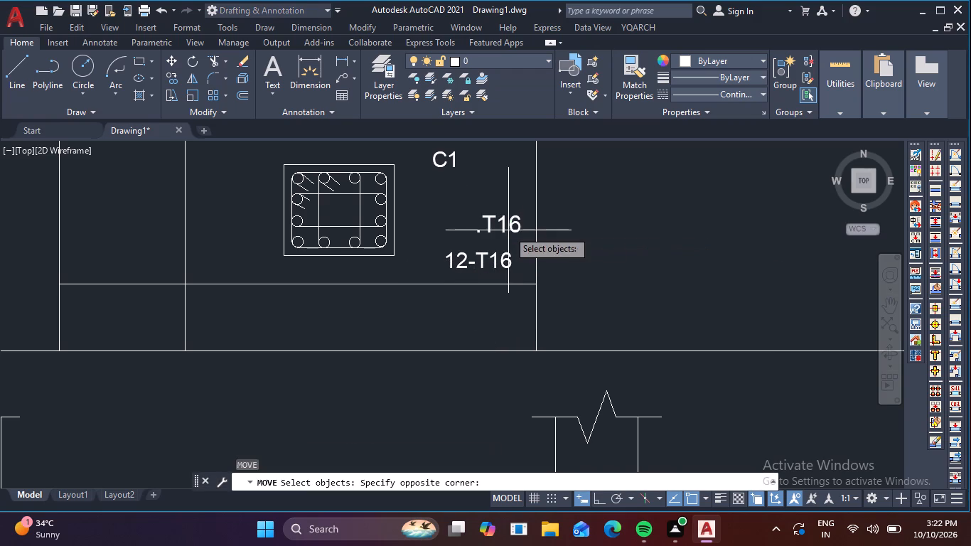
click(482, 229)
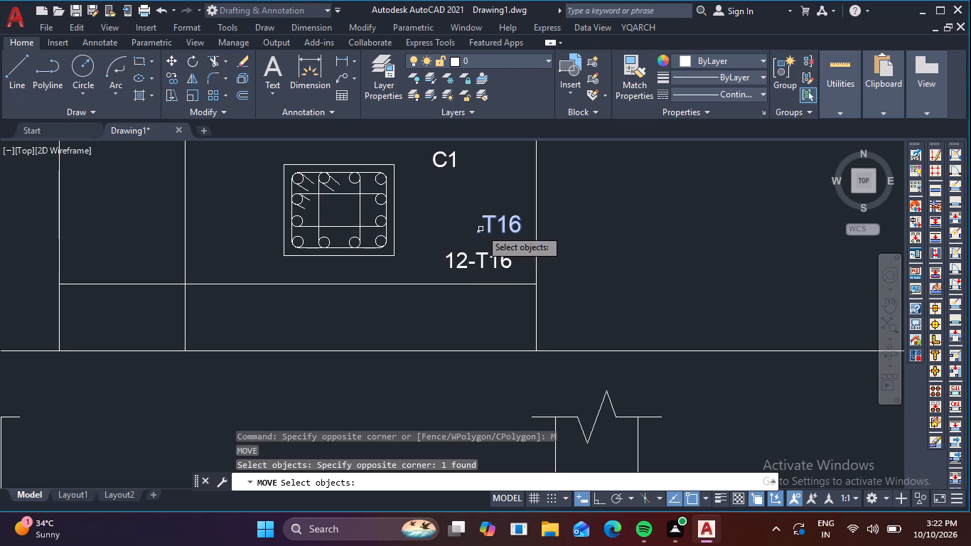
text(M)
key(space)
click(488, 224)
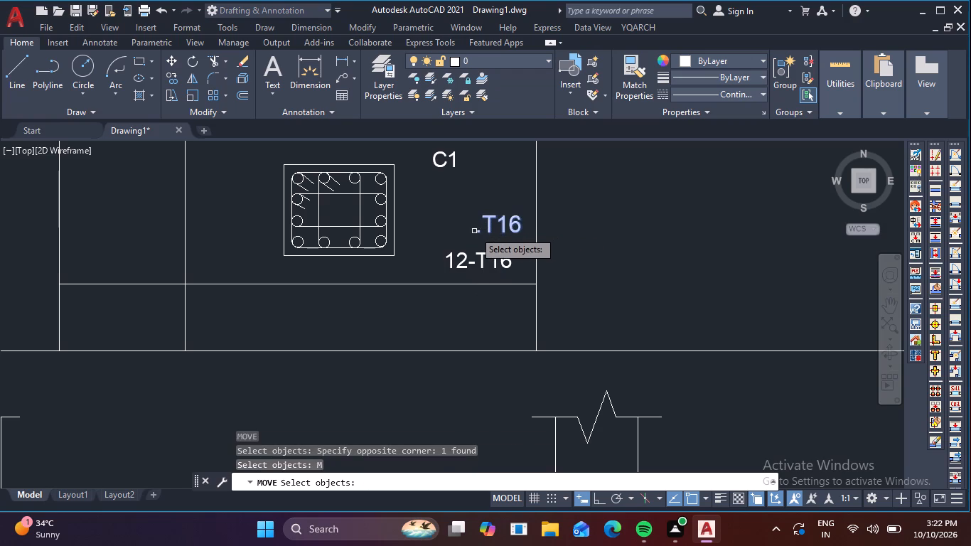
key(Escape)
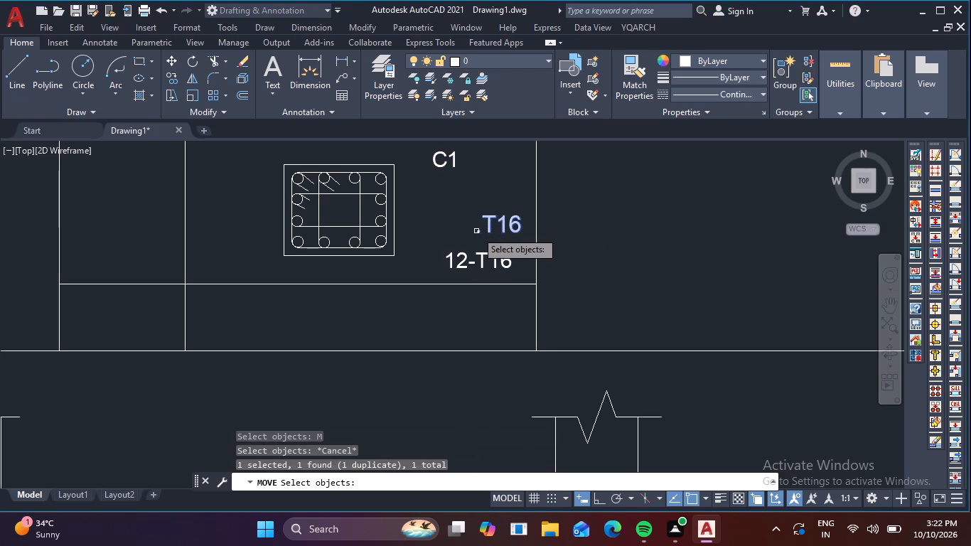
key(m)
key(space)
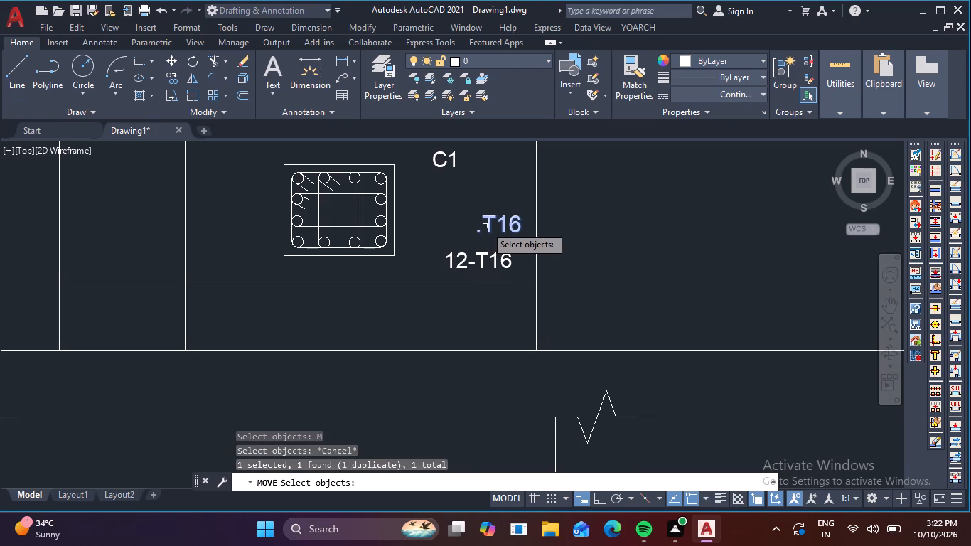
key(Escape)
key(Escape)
Move the .T16 label closer to the column section so that its start lines up above the 12-T16 label.
click(488, 225)
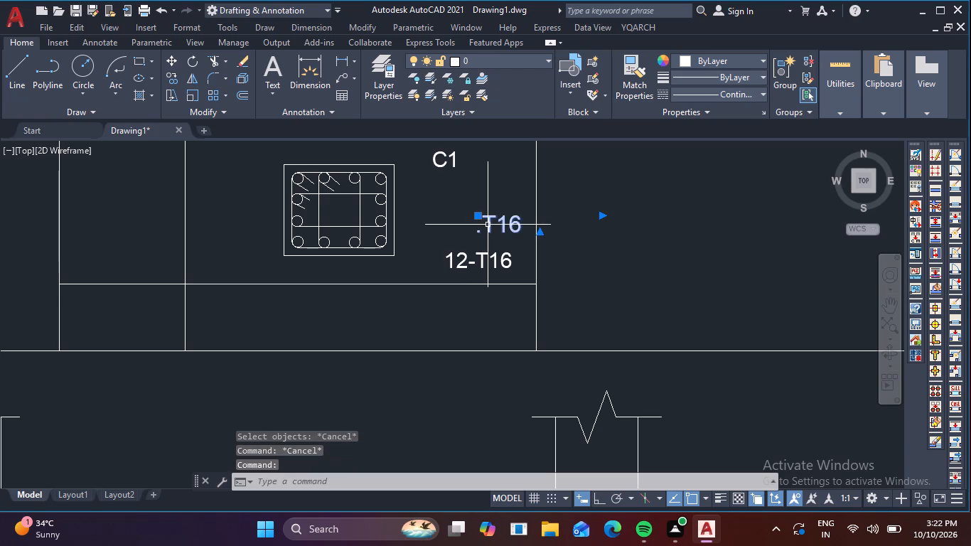
text(M)
key(space)
click(488, 225)
click(455, 226)
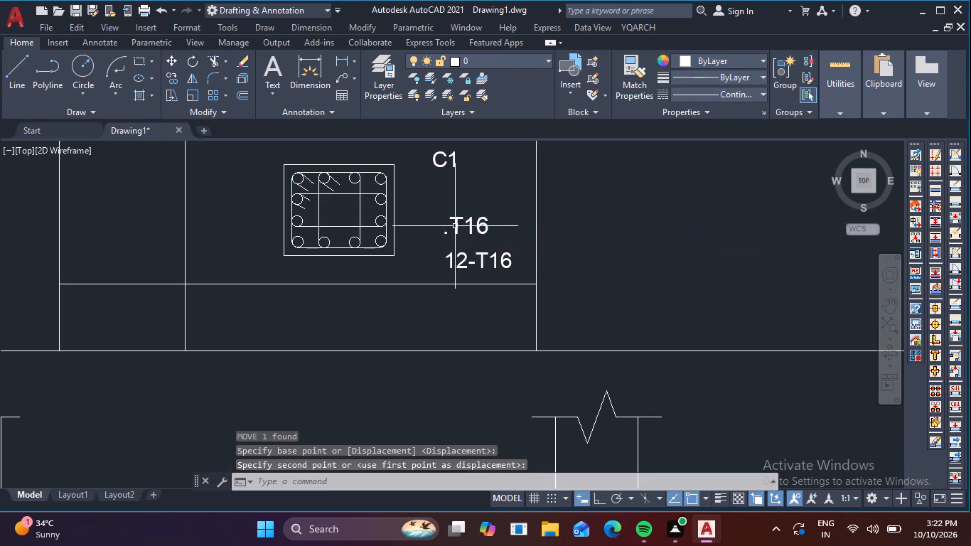
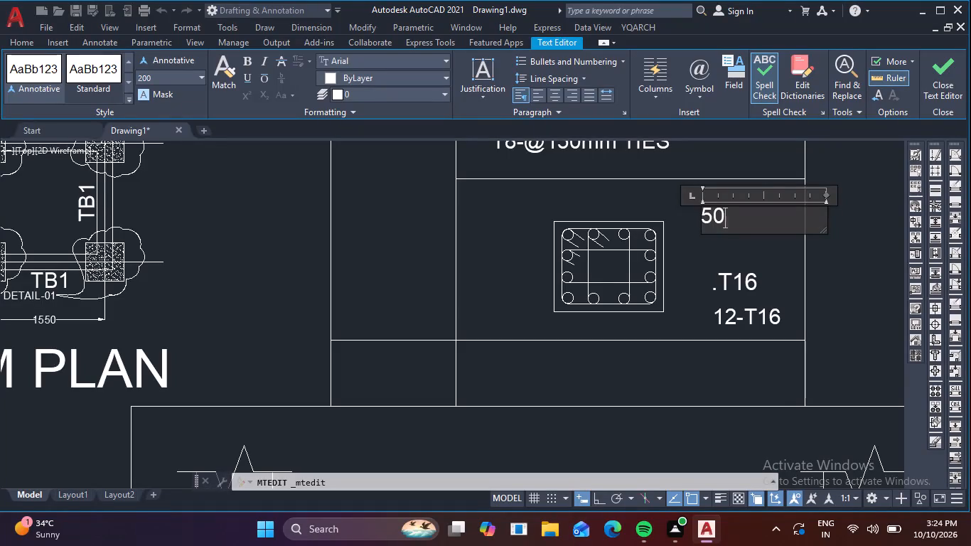
Set the text height of the 500 label near the column section to 150.
drag(751, 217, 607, 226)
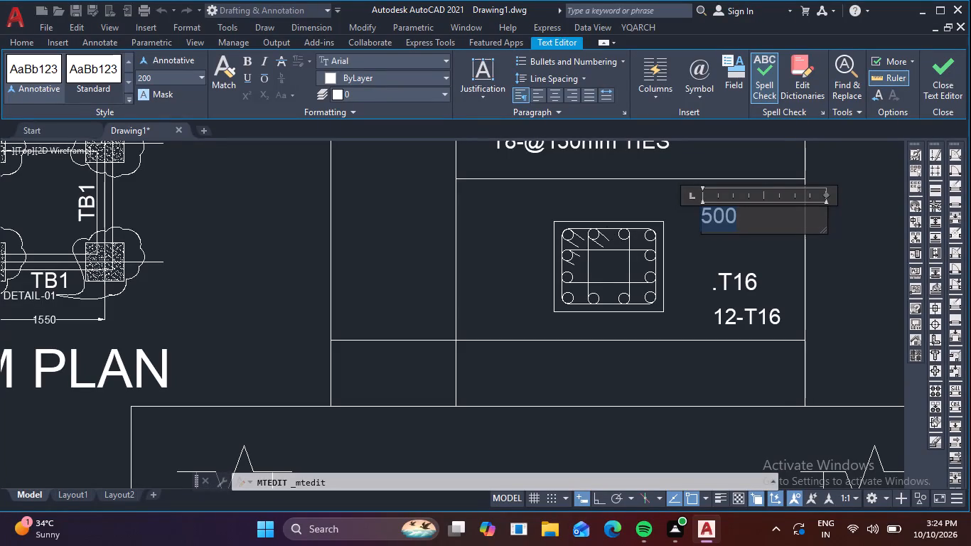
drag(607, 226, 606, 226)
click(204, 80)
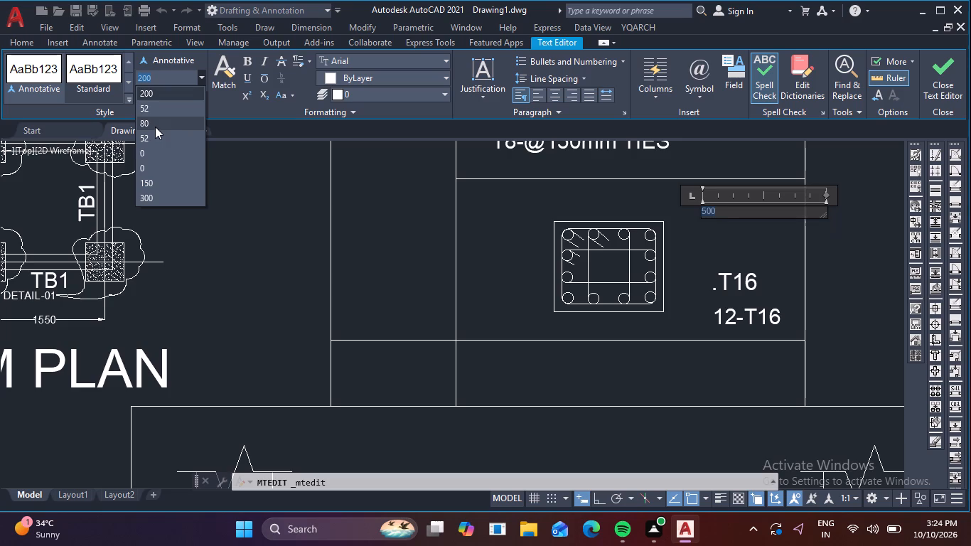
click(144, 180)
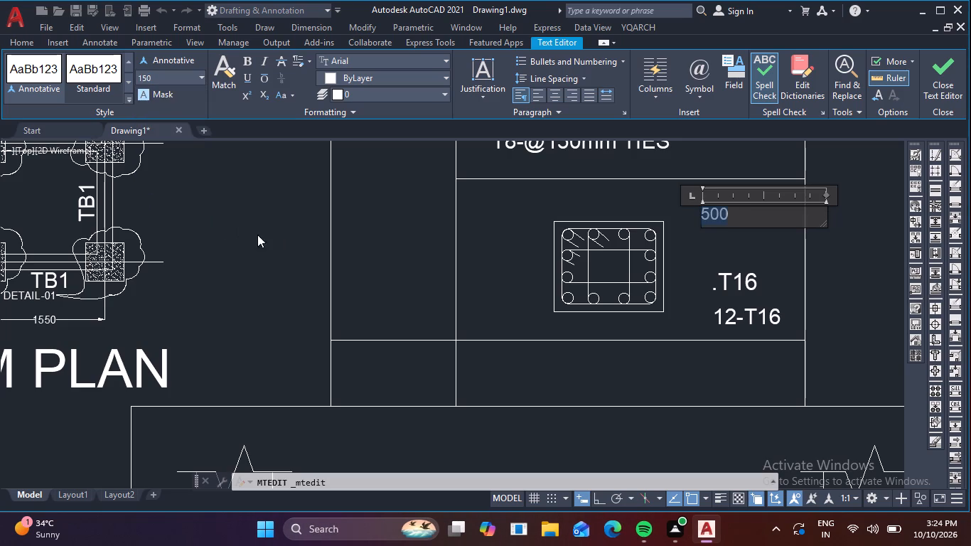
key(Escape)
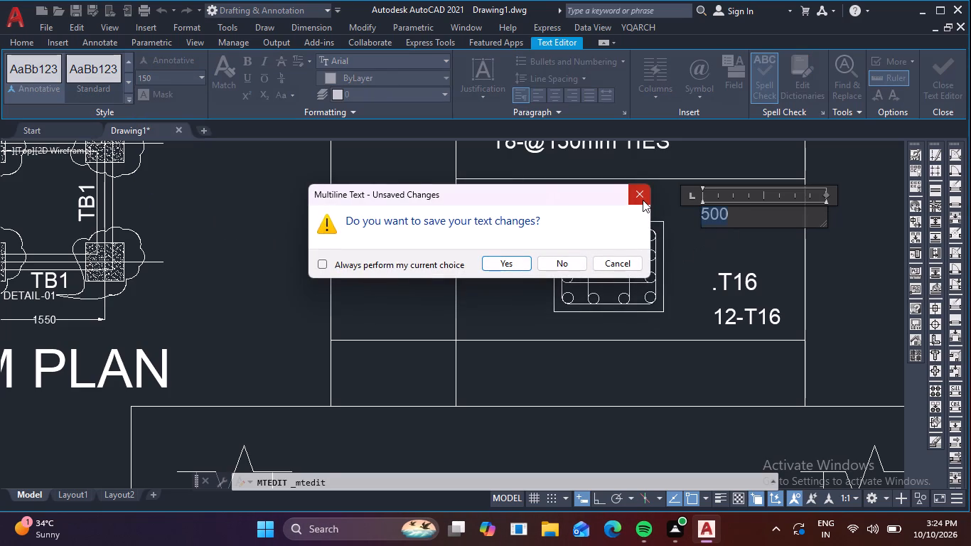
click(643, 200)
click(679, 220)
Move the 500 label to just above the top edge of the column section.
click(712, 218)
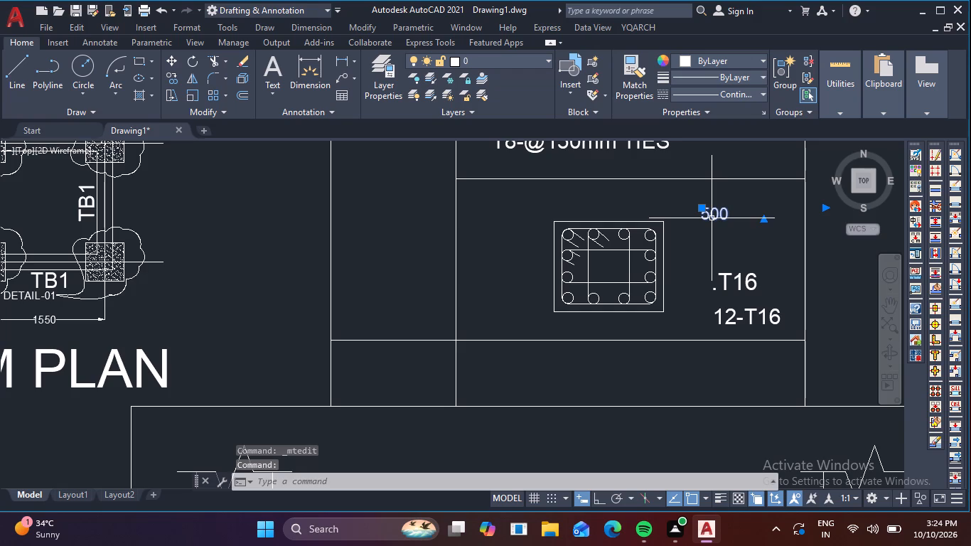
text(M)
key(space)
click(712, 218)
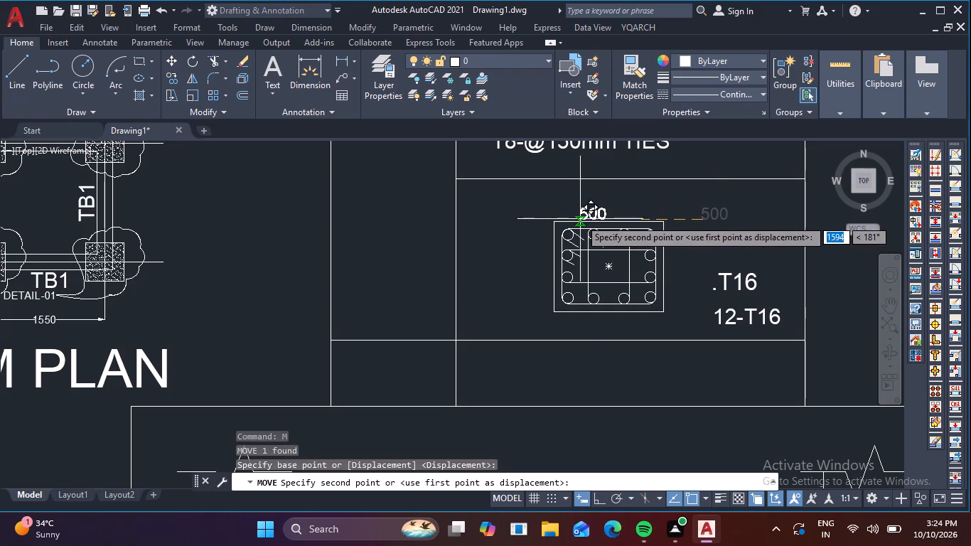
scroll(584, 216, up, 1)
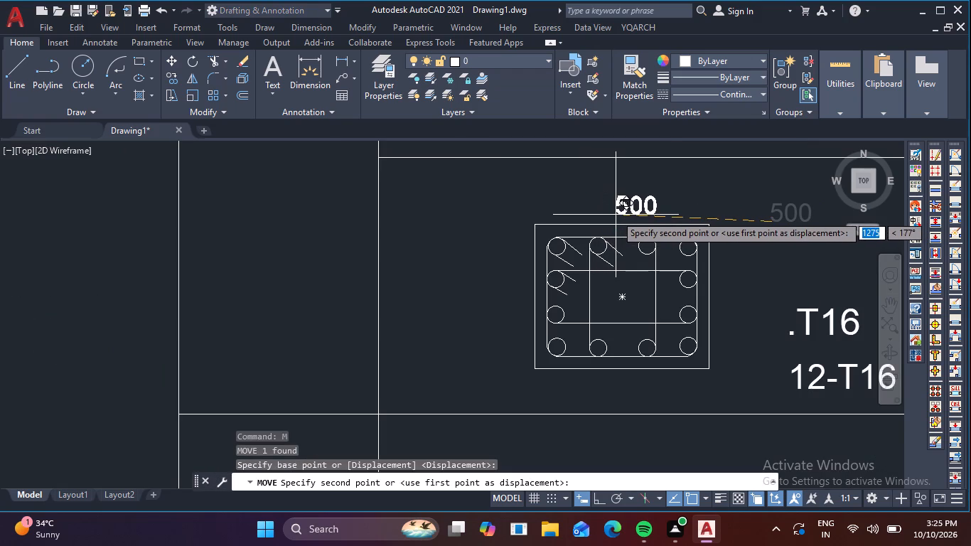
click(616, 215)
Nudge the 500 label sideways so that it sits centred above the column section's top edge.
click(621, 211)
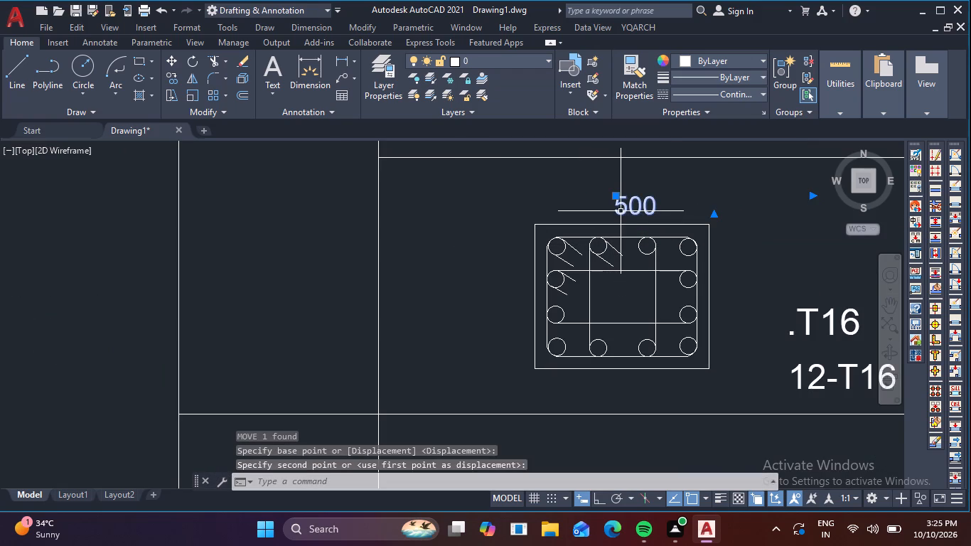
text(M)
key(space)
click(621, 210)
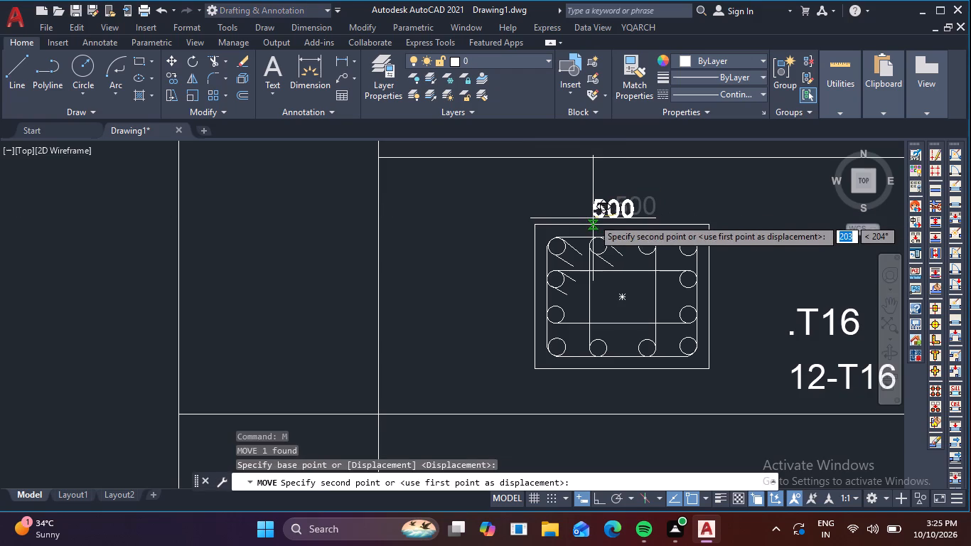
click(597, 213)
click(612, 208)
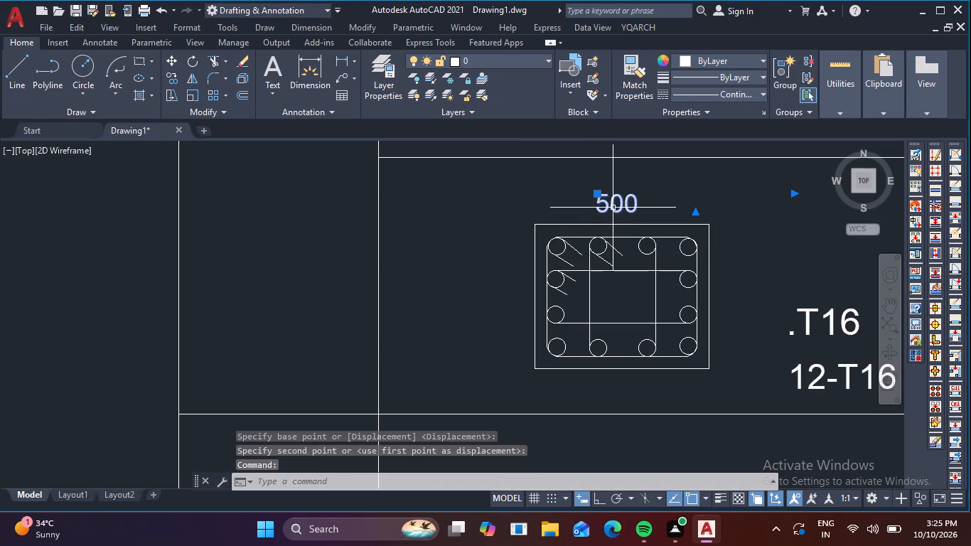
text(M)
key(space)
click(613, 208)
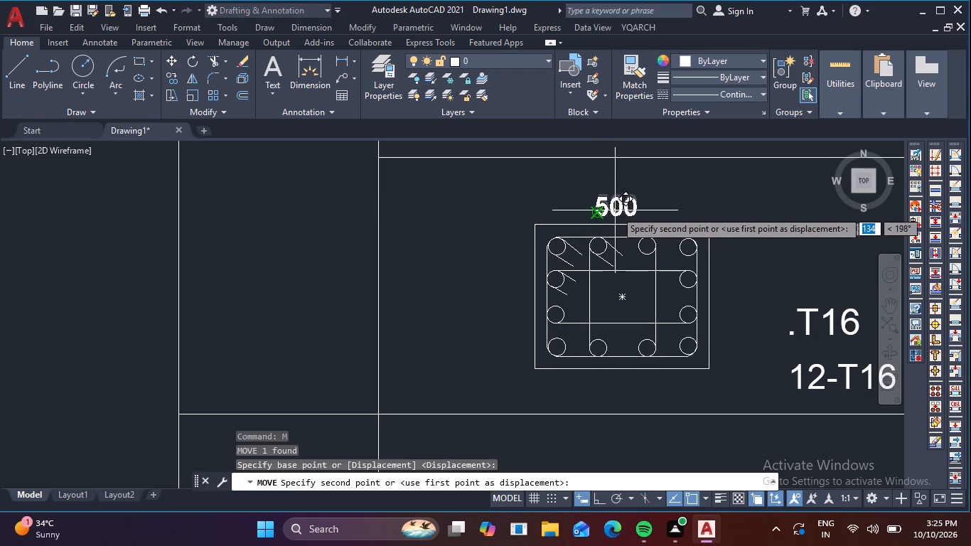
click(612, 207)
Copy the 500 label to beside the column section's left edge, at about mid-height.
click(614, 207)
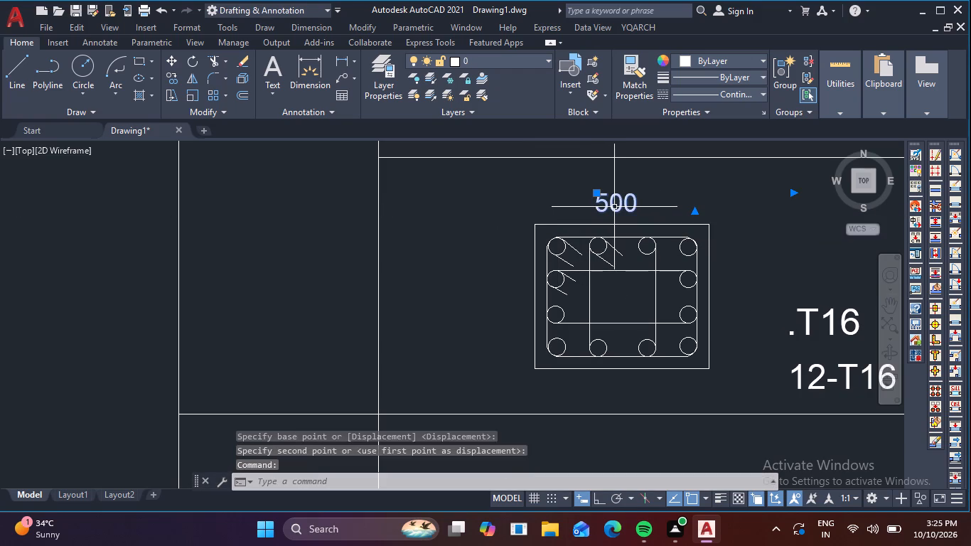
key(c)
key(o)
key(space)
click(611, 208)
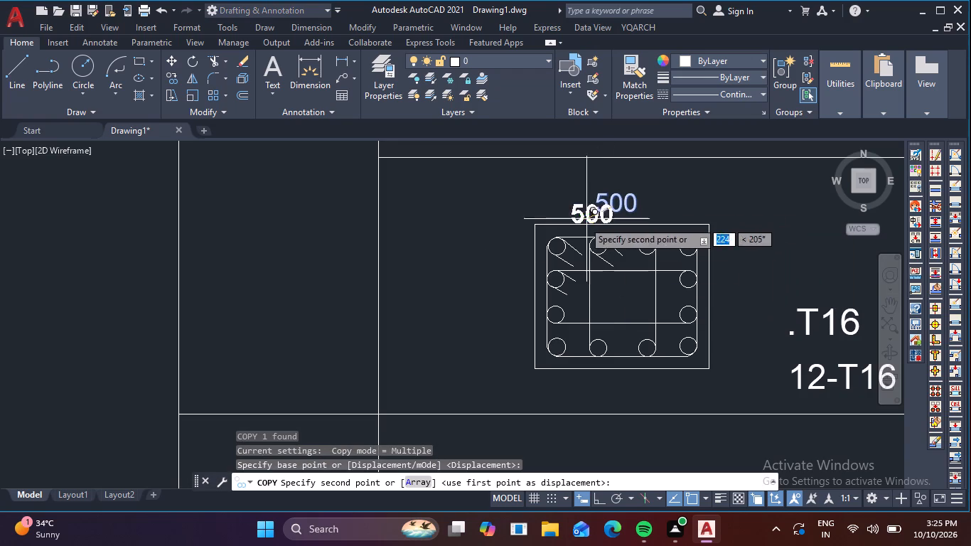
click(493, 302)
key(Escape)
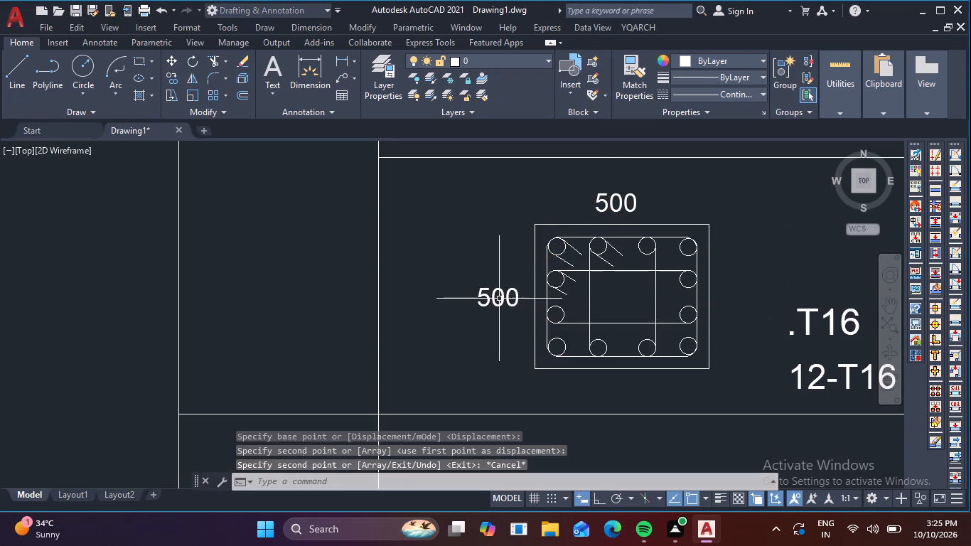
Copy a C1 label from the footing plan into both cells of the empty bottom row of the column schedule.
scroll(530, 306, down, 2)
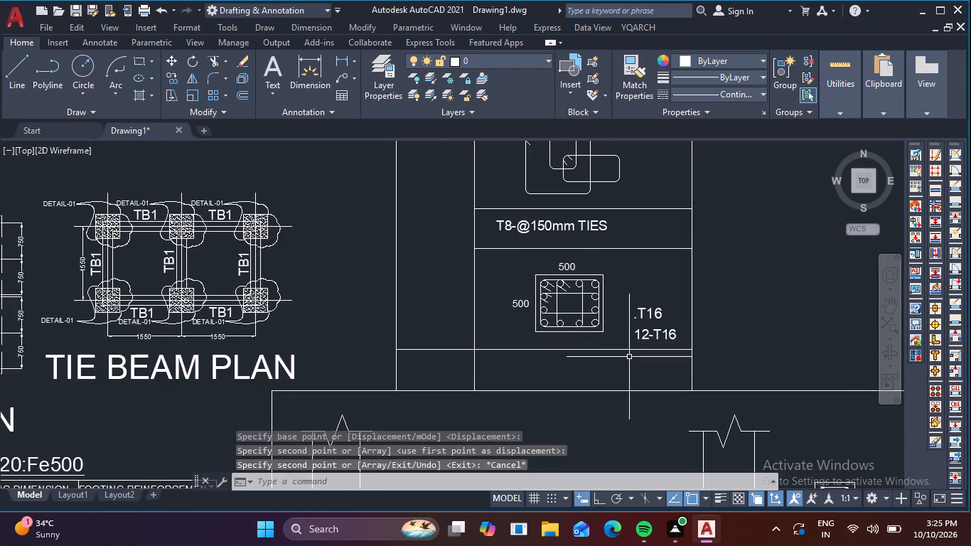
middle_drag(629, 357, 623, 231)
scroll(618, 234, down, 1)
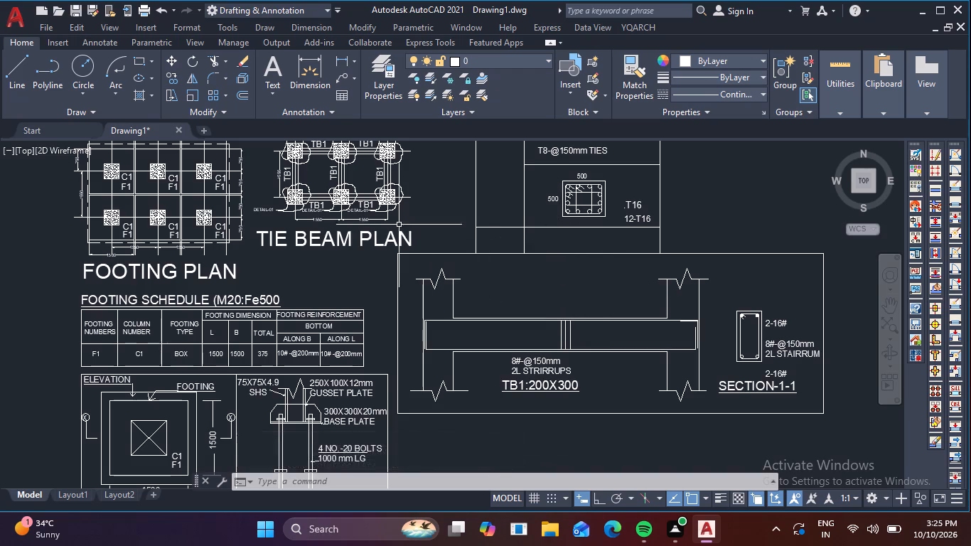
scroll(358, 172, up, 2)
middle_drag(225, 237, 409, 245)
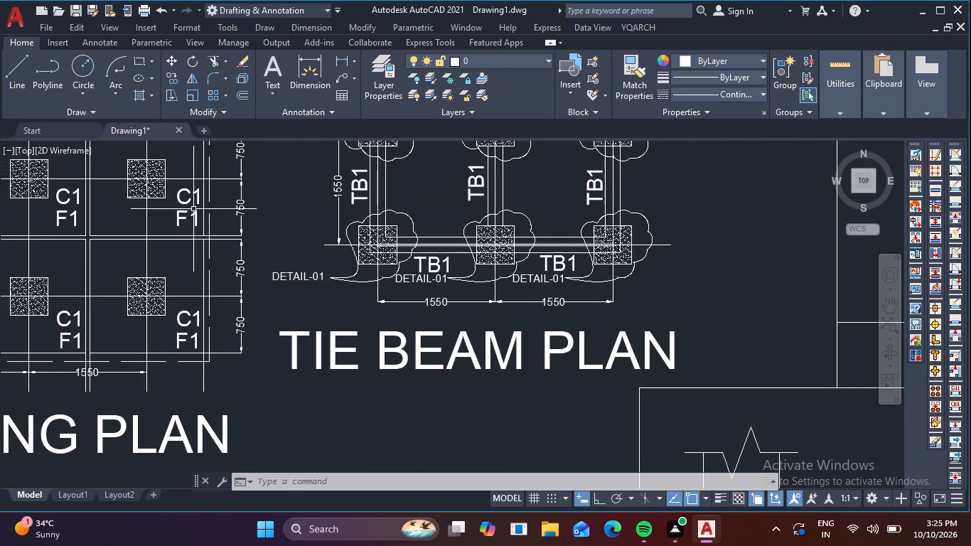
click(181, 200)
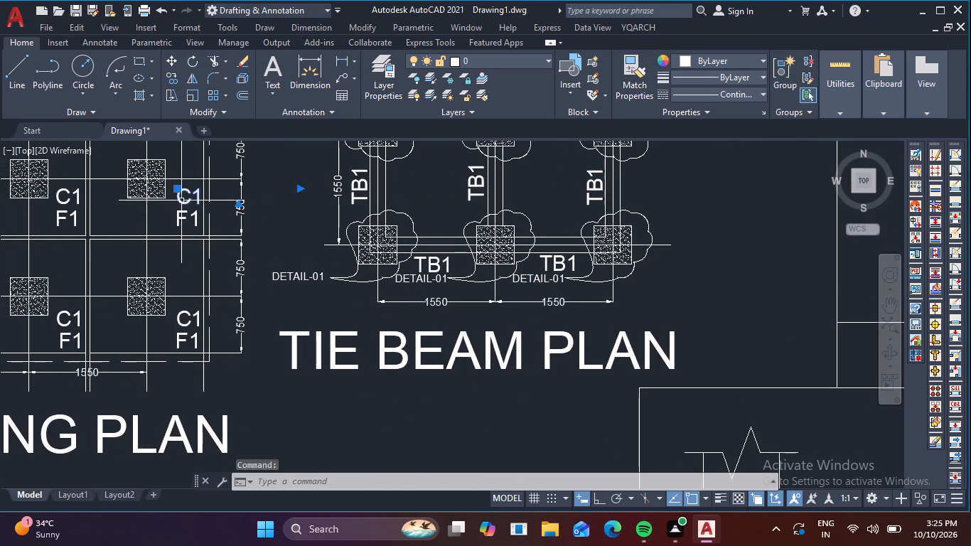
text(CO)
key(space)
click(181, 200)
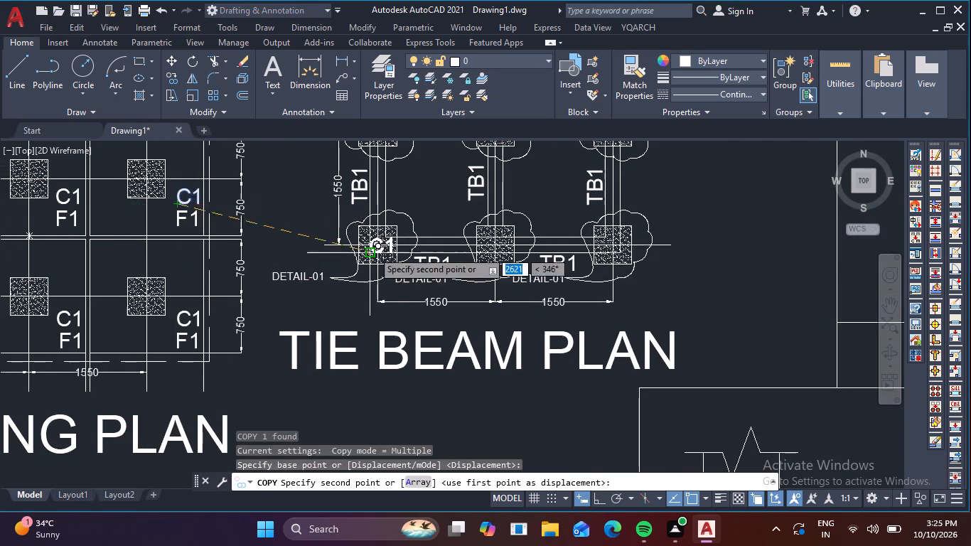
scroll(375, 254, down, 1)
middle_drag(586, 279, 317, 178)
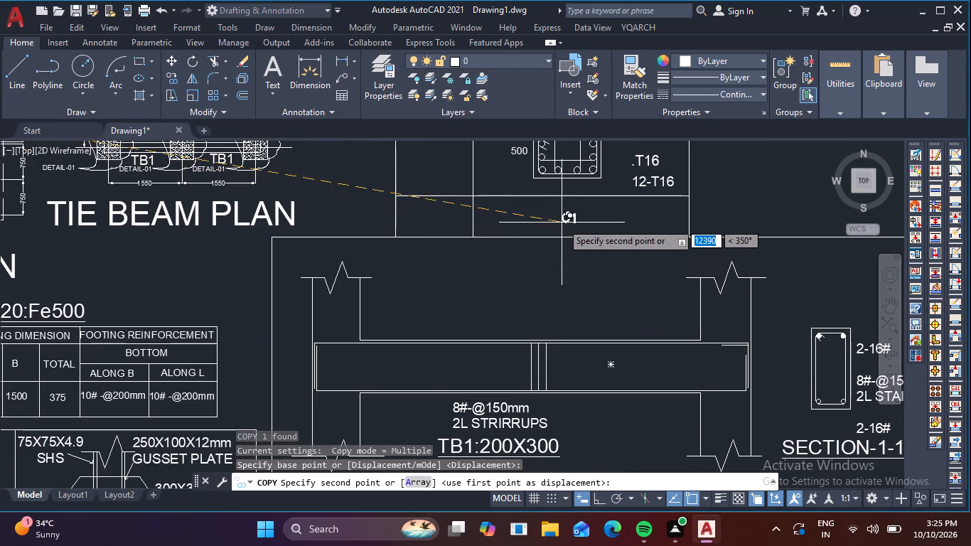
click(558, 220)
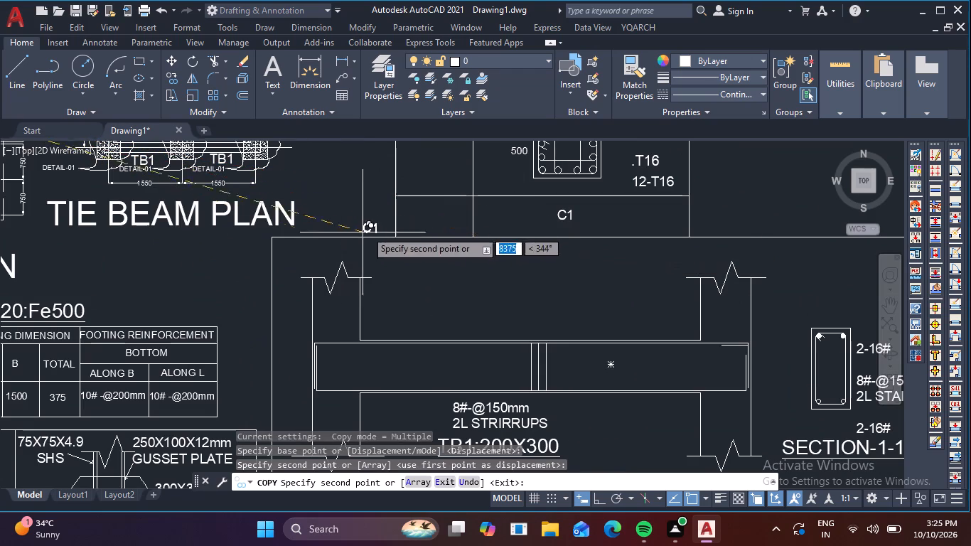
scroll(403, 221, up, 1)
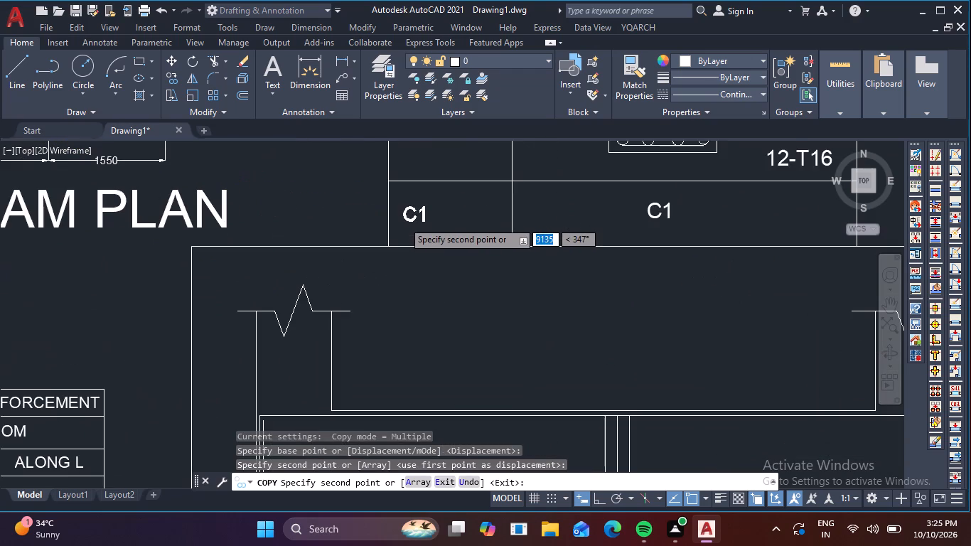
click(400, 209)
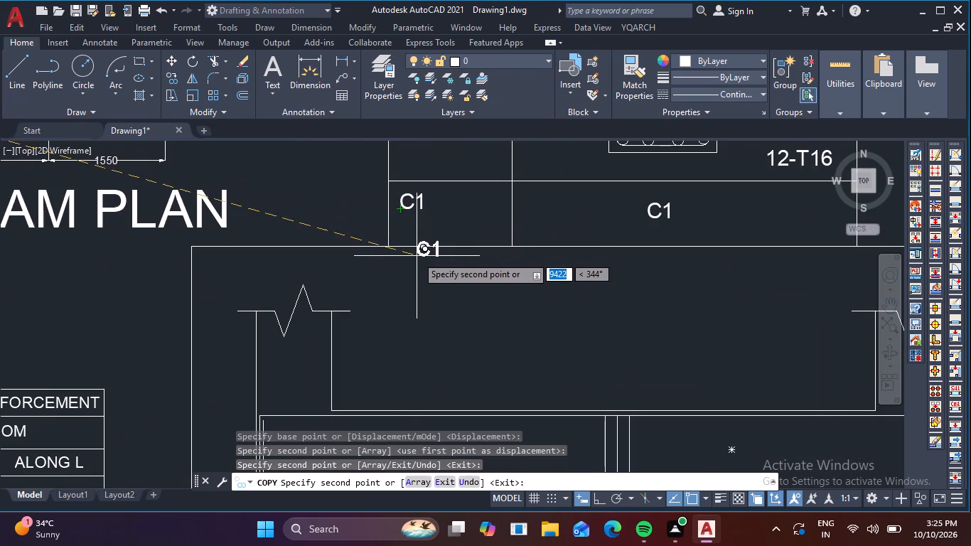
key(Escape)
Replace the C1 text in the narrow left cell of the bottom row with COLUMN MARKED on two lines.
click(429, 210)
click(430, 208)
double_click(419, 205)
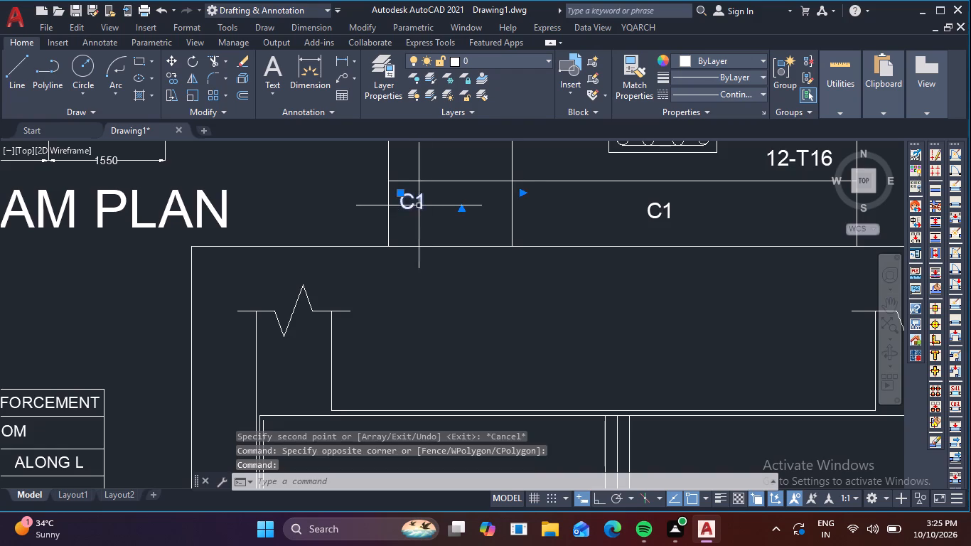
click(427, 208)
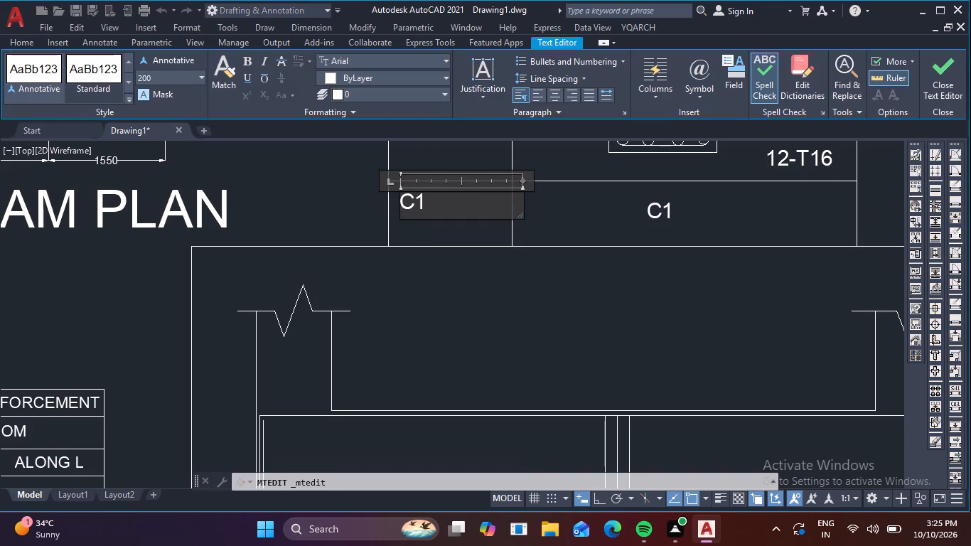
key(BackSpace)
key(BackSpace)
text(CO)
text(LUMN)
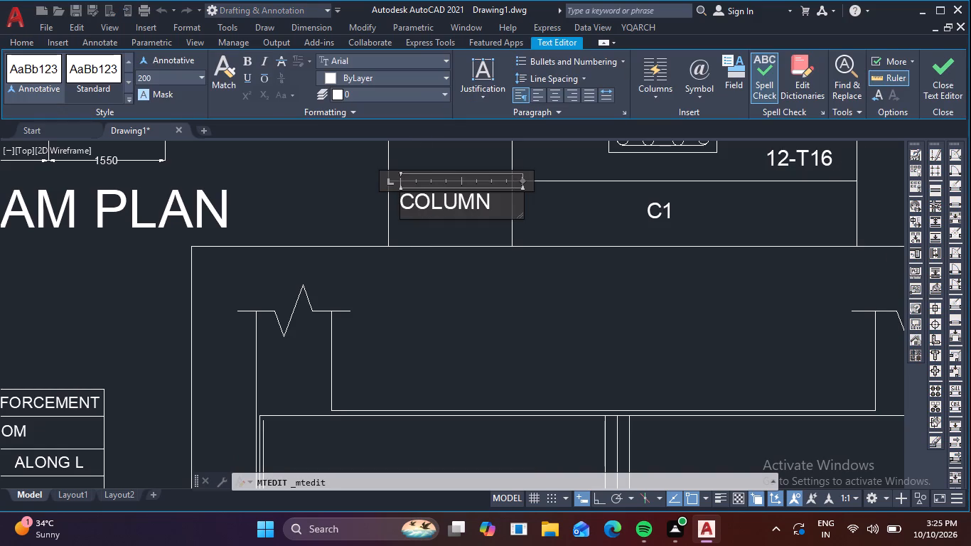
key(Return)
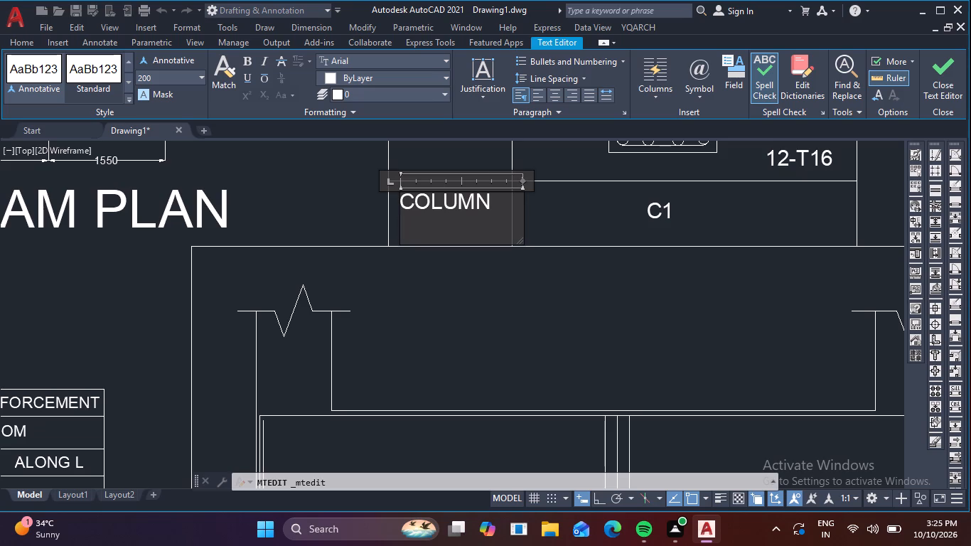
text(MA)
key(r)
text(KET)
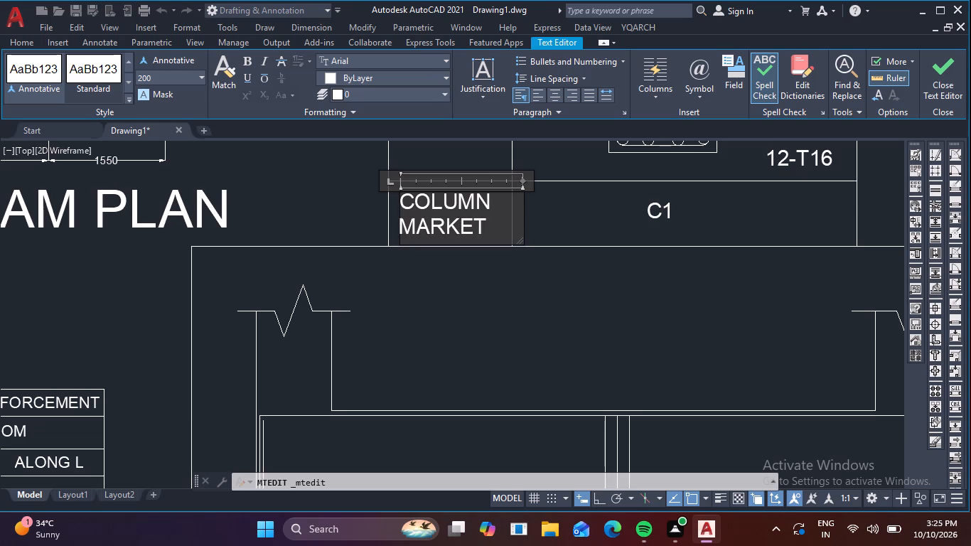
key(BackSpace)
key(d)
click(434, 276)
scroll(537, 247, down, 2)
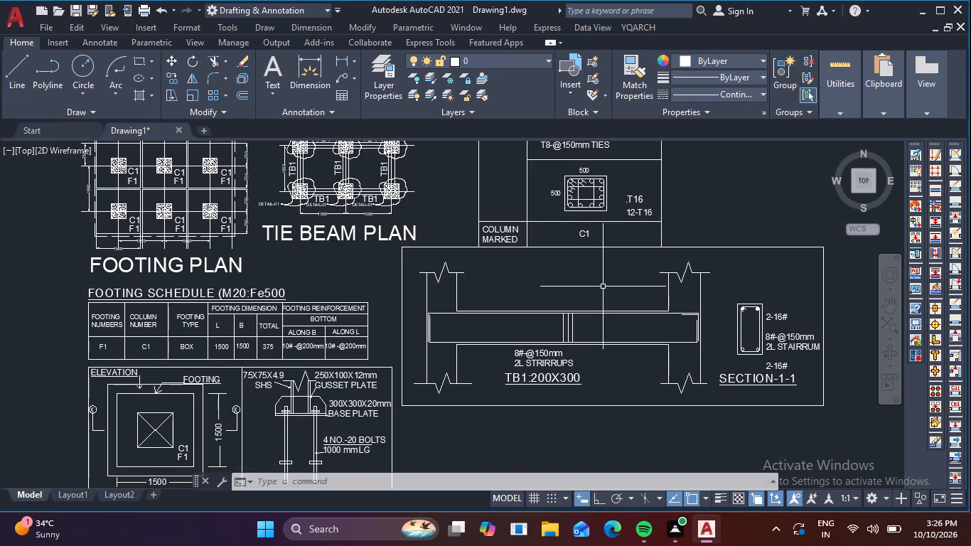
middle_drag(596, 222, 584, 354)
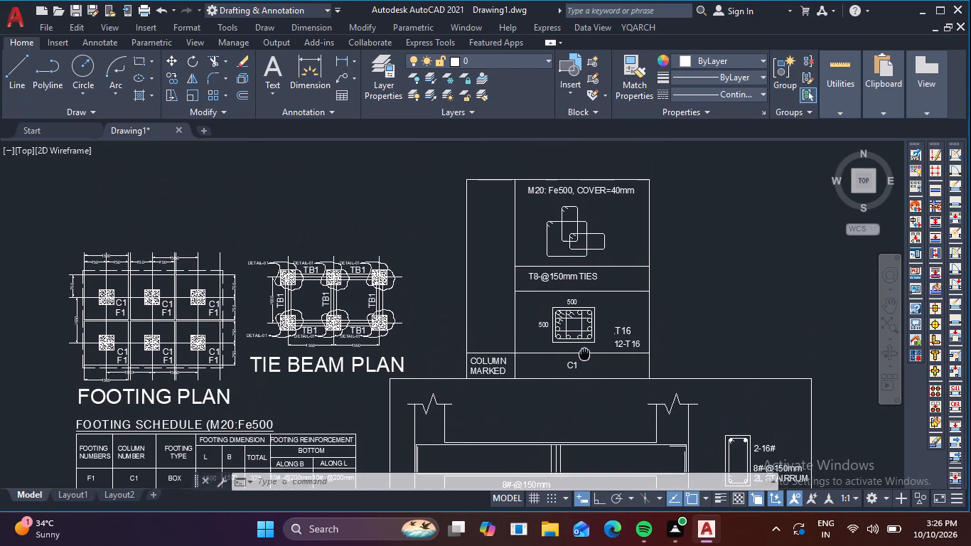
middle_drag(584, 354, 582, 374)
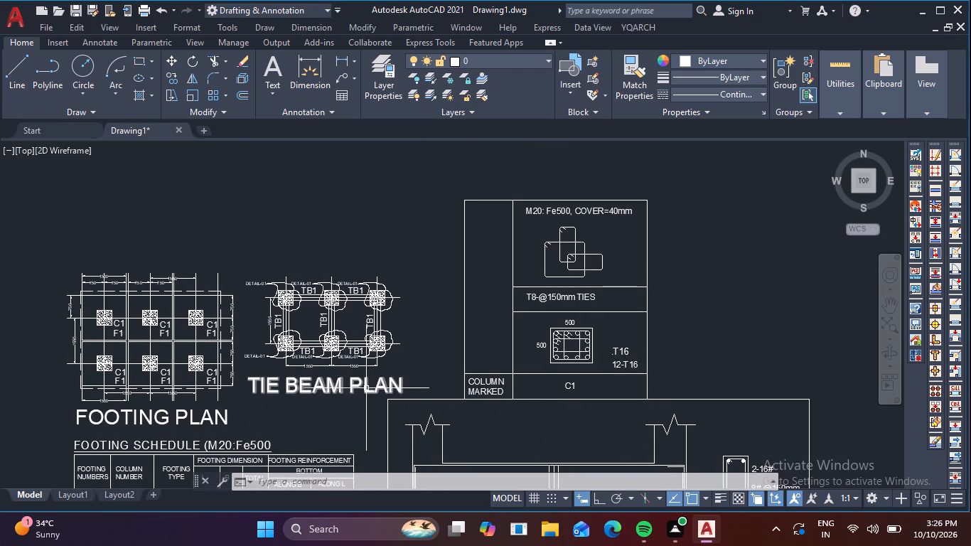
Copy the TIE BEAM PLAN title to just above the top edge of the column schedule table.
click(366, 388)
key(c)
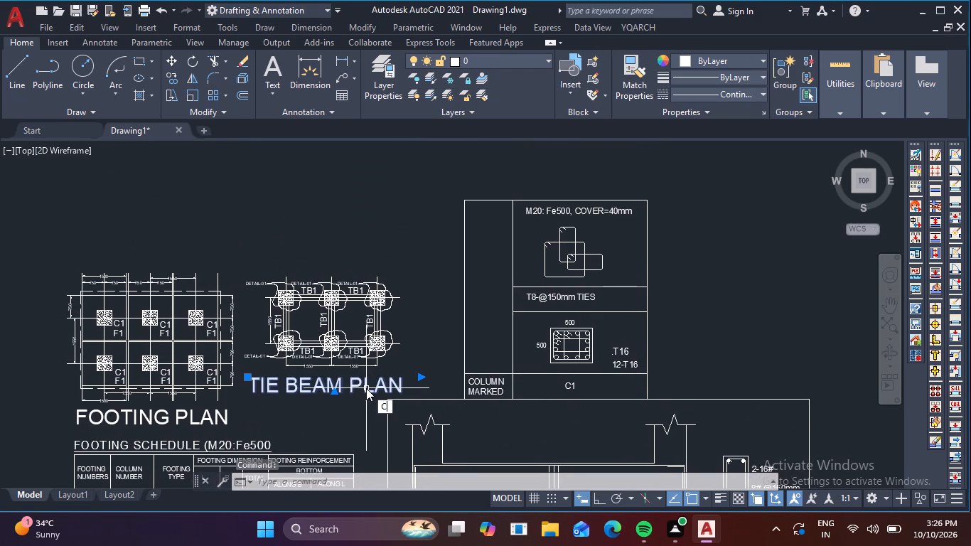
text(O)
key(space)
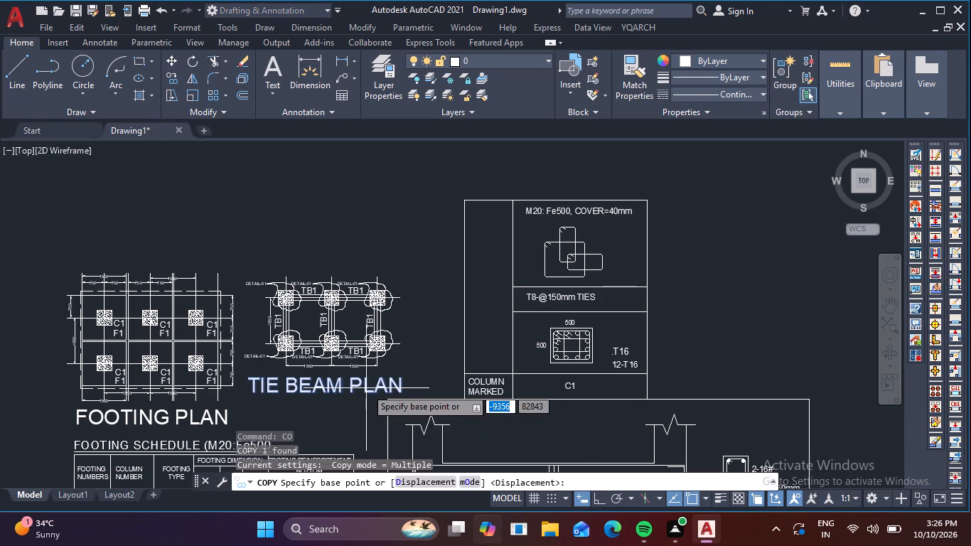
click(485, 545)
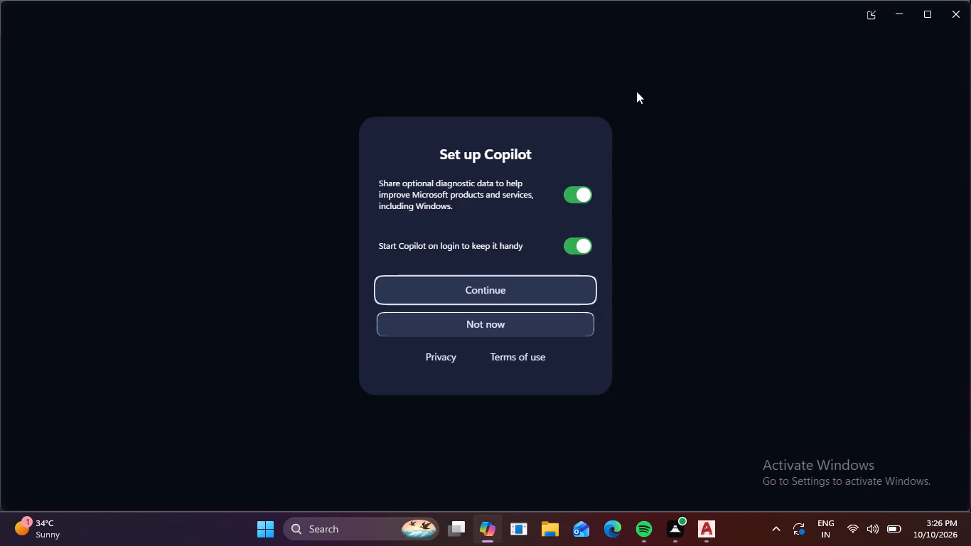
click(952, 11)
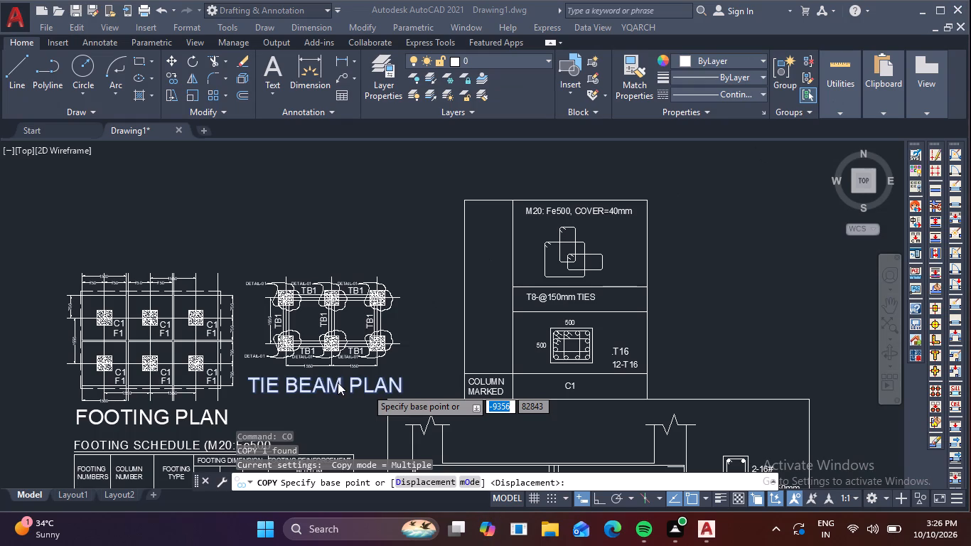
text(C0)
key(space)
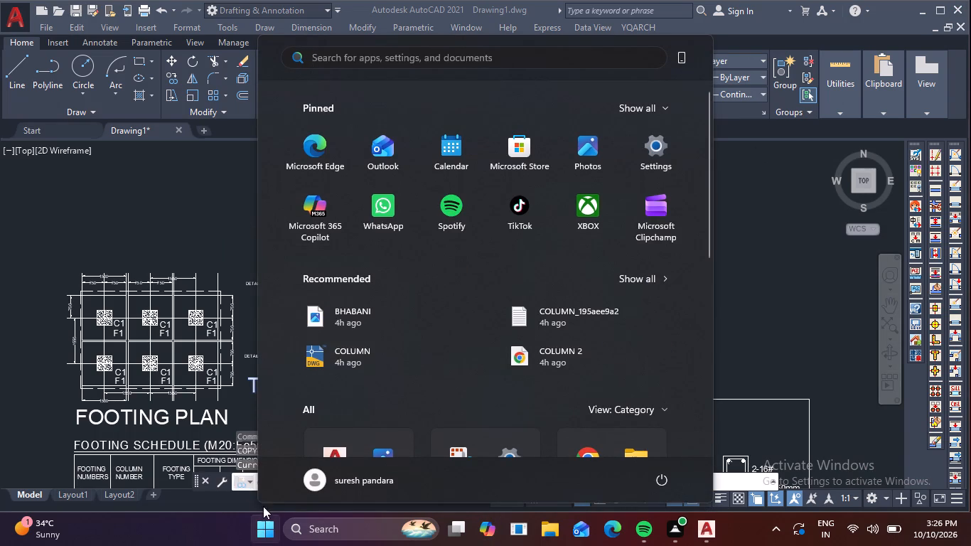
click(261, 526)
click(315, 380)
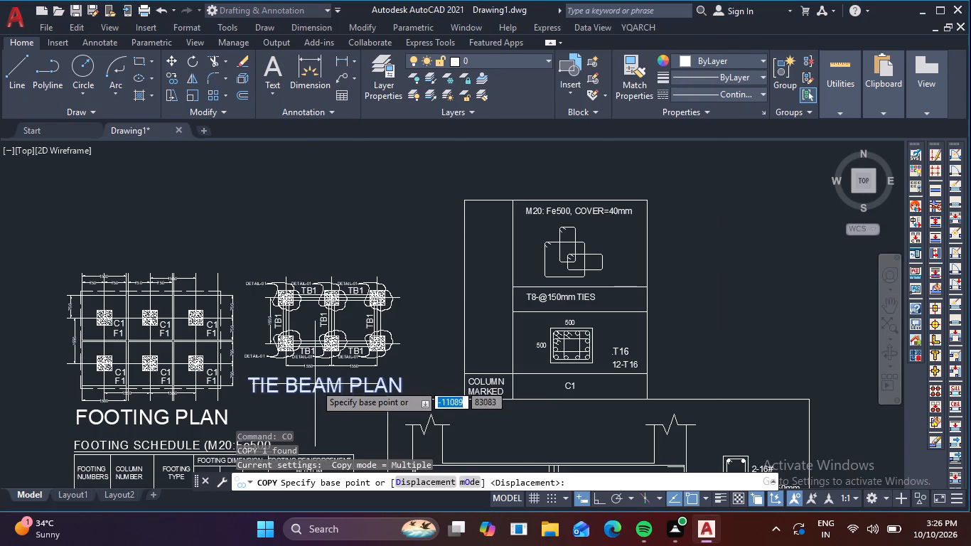
click(315, 385)
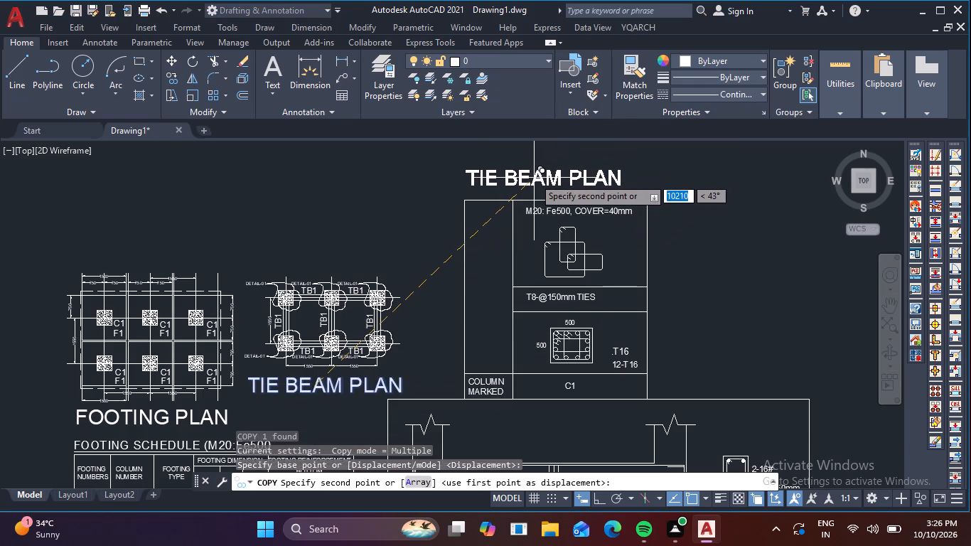
click(534, 178)
key(Escape)
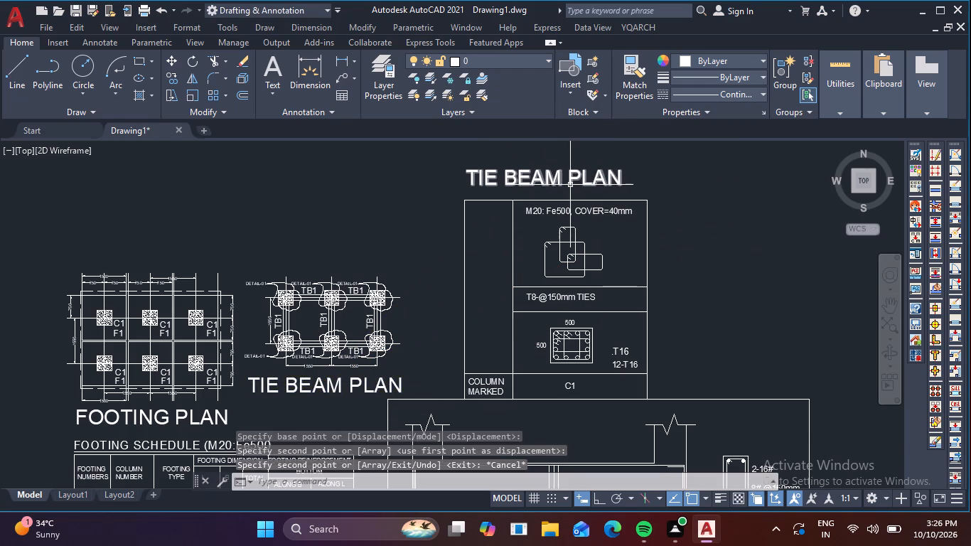
Replace the copied title's text with COLUMN SCHEDULE and widen its text frame so it fits on one line.
double_click(570, 184)
click(634, 170)
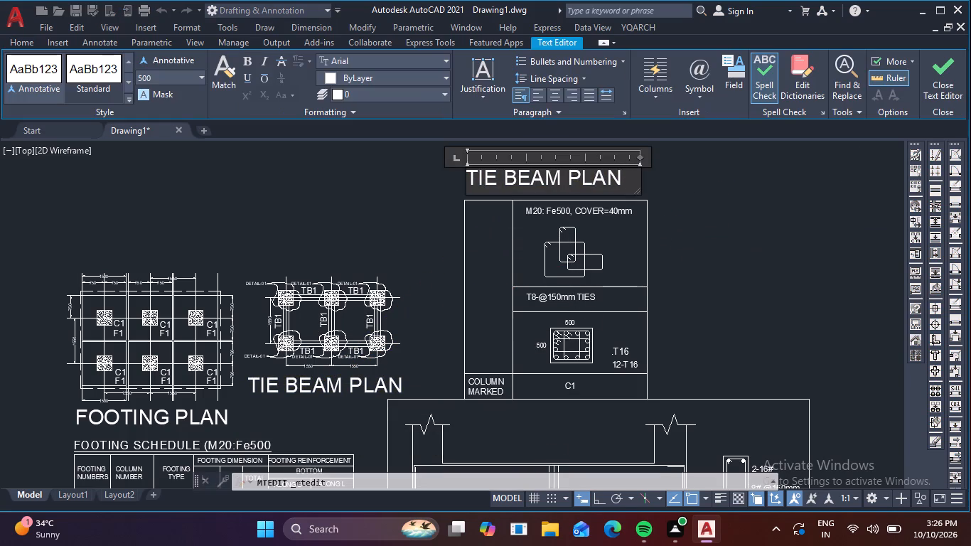
key(BackSpace)
key(BackSpace)
key(BackSpace)
key(BackSpace)
key(BackSpace)
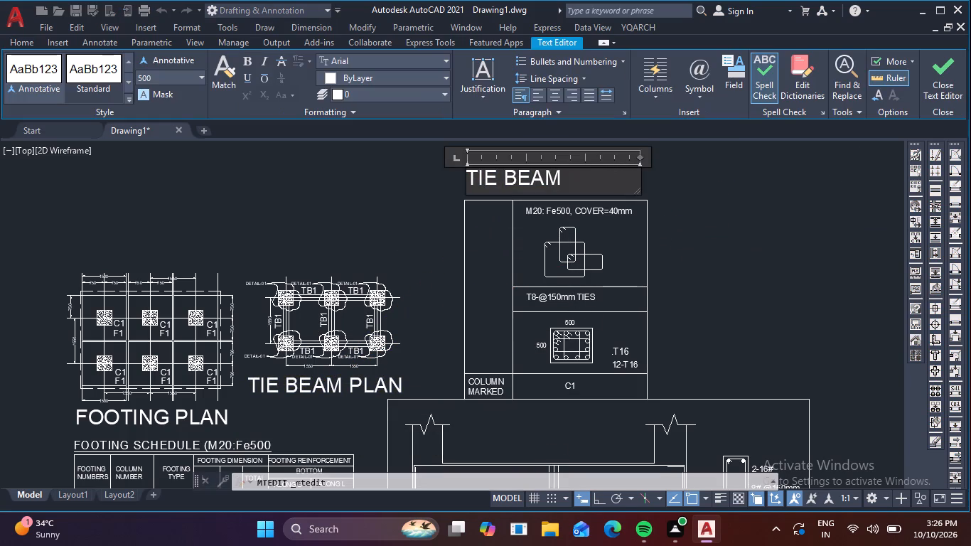
key(BackSpace)
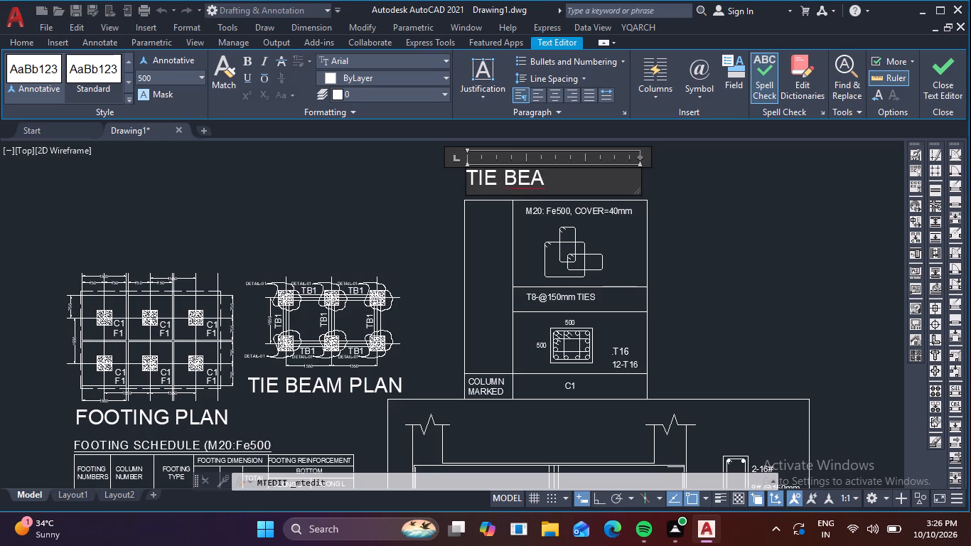
key(BackSpace)
key(BackSpace)
key(BackSpace)
key(BackSpace)
key(BackSpace)
key(BackSpace)
key(BackSpace)
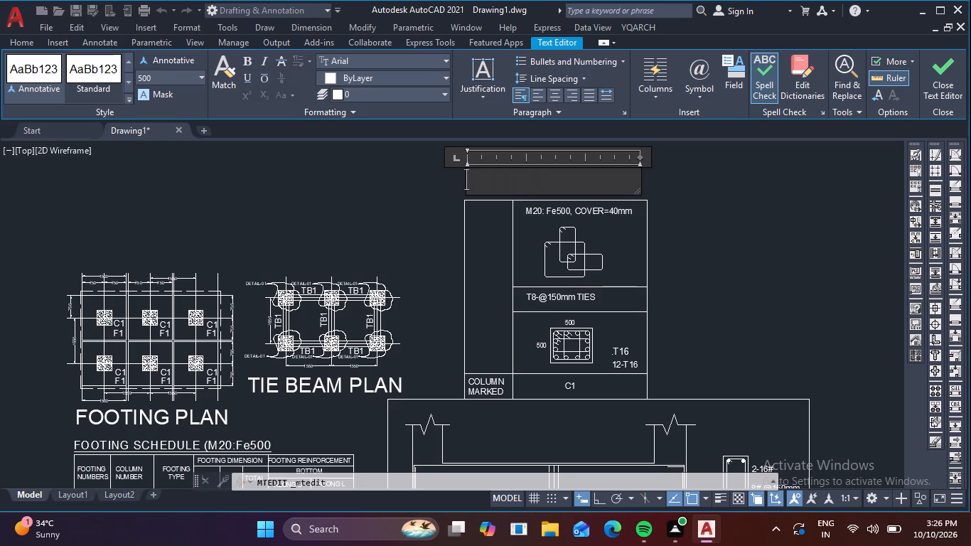
text(COLUMN)
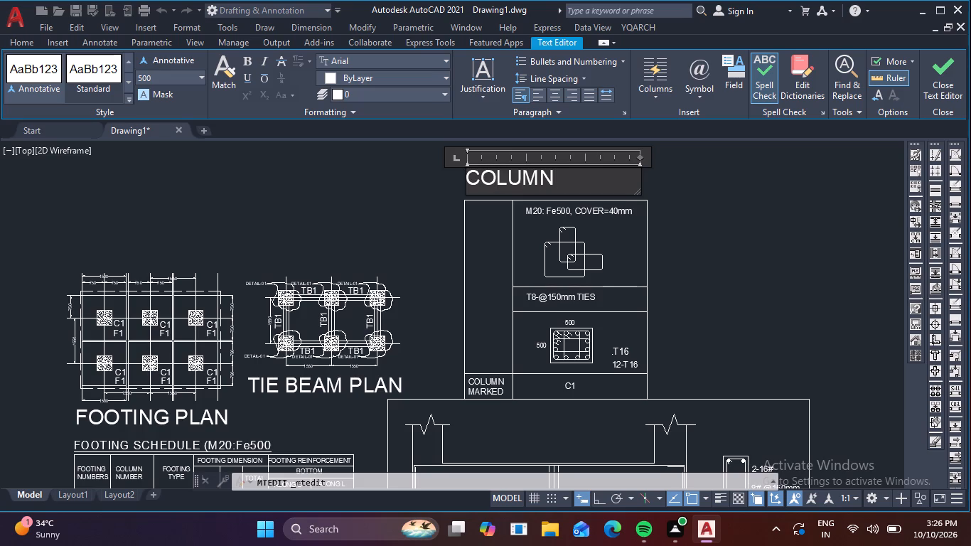
key(space)
text(SC)
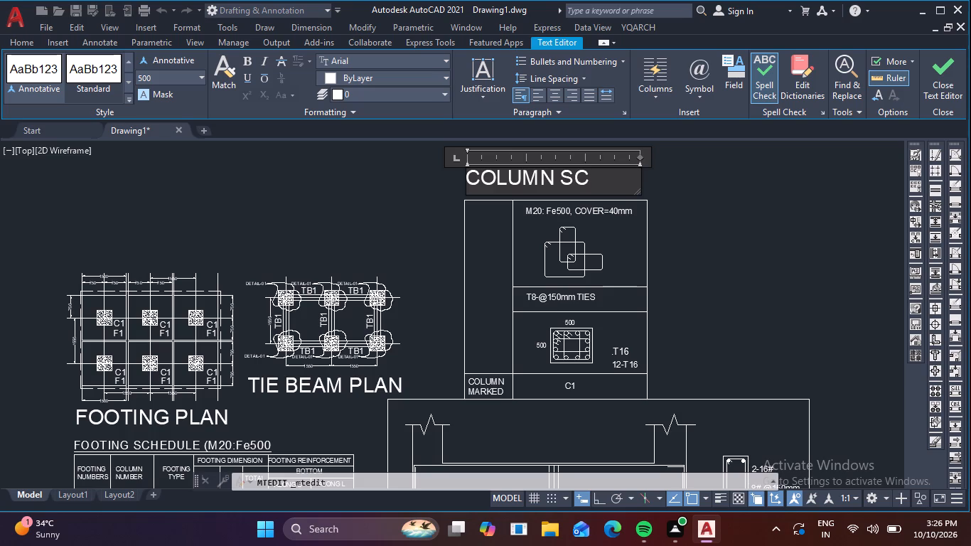
text(HE)
text(DU)
text(LE)
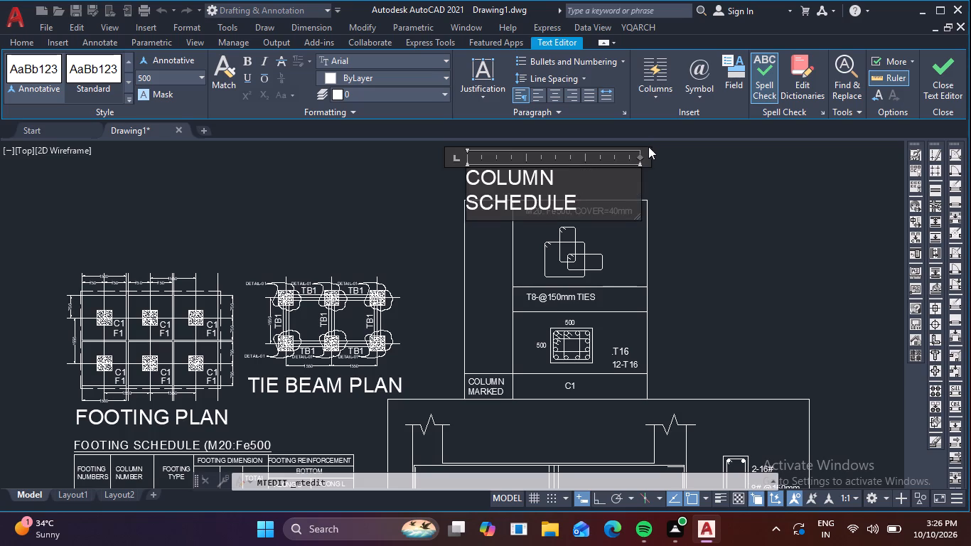
drag(640, 156, 683, 154)
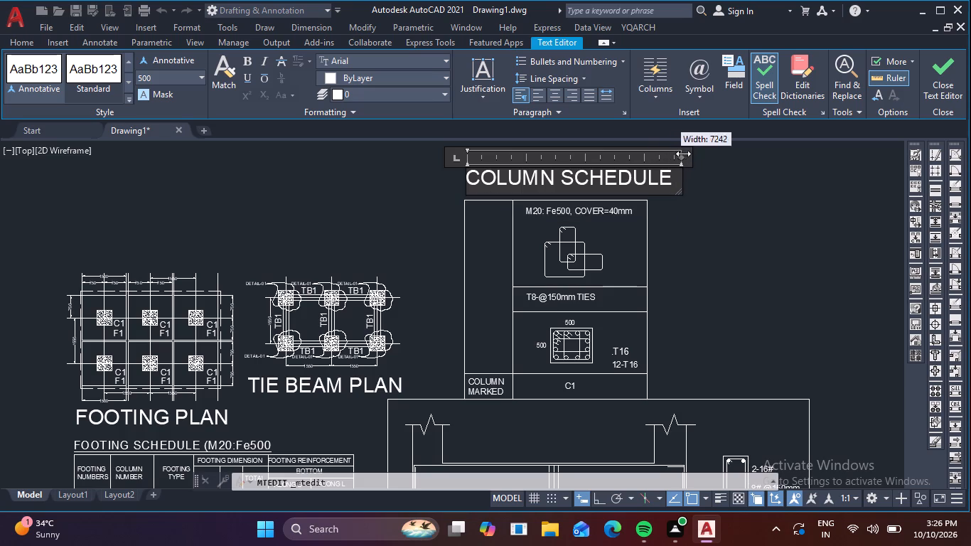
drag(683, 154, 688, 152)
click(712, 238)
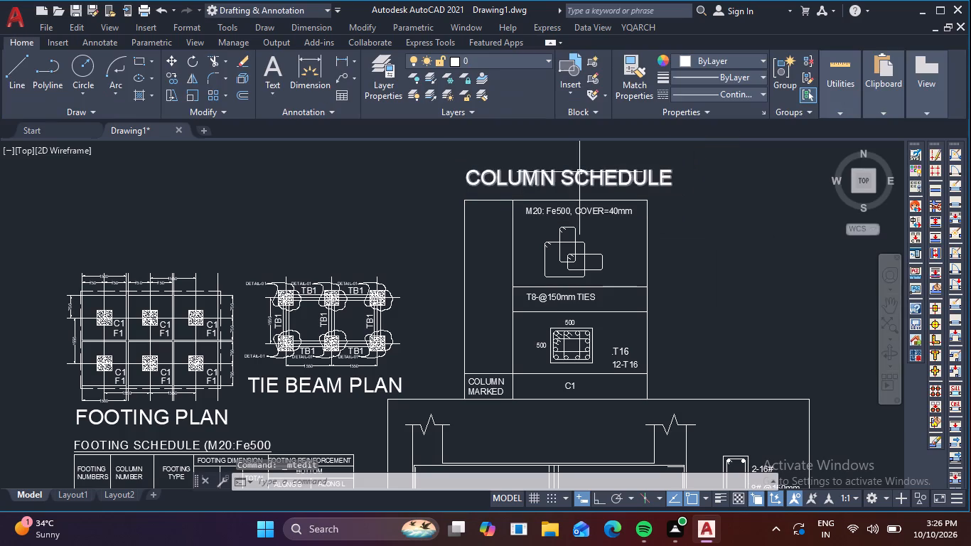
Move the COLUMN SCHEDULE title sideways so that it sits centred above the schedule table.
click(584, 176)
text(M)
key(space)
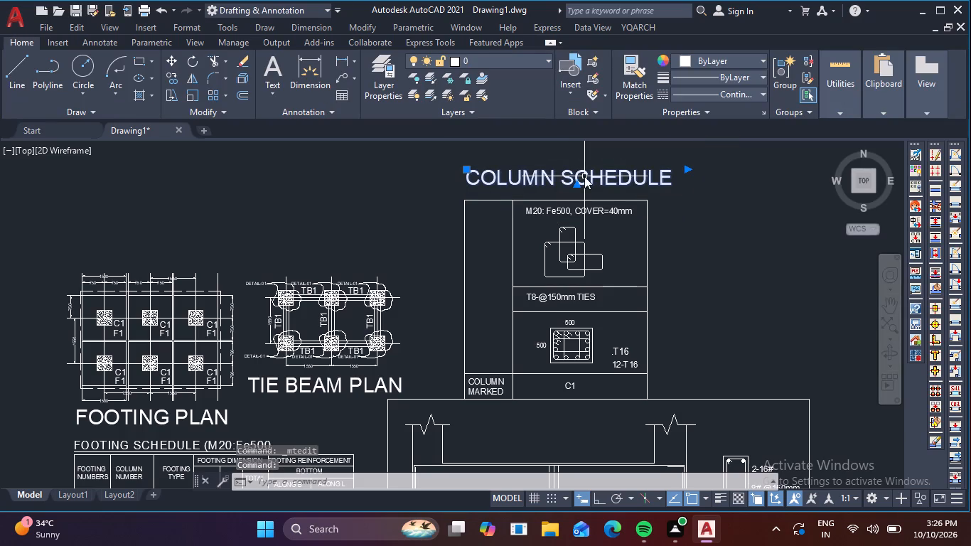
click(584, 176)
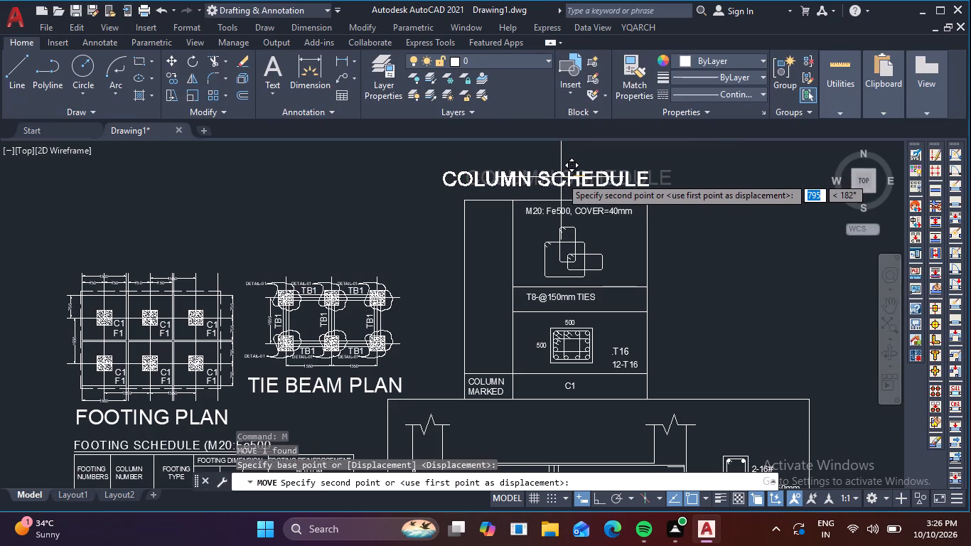
scroll(561, 177, up, 1)
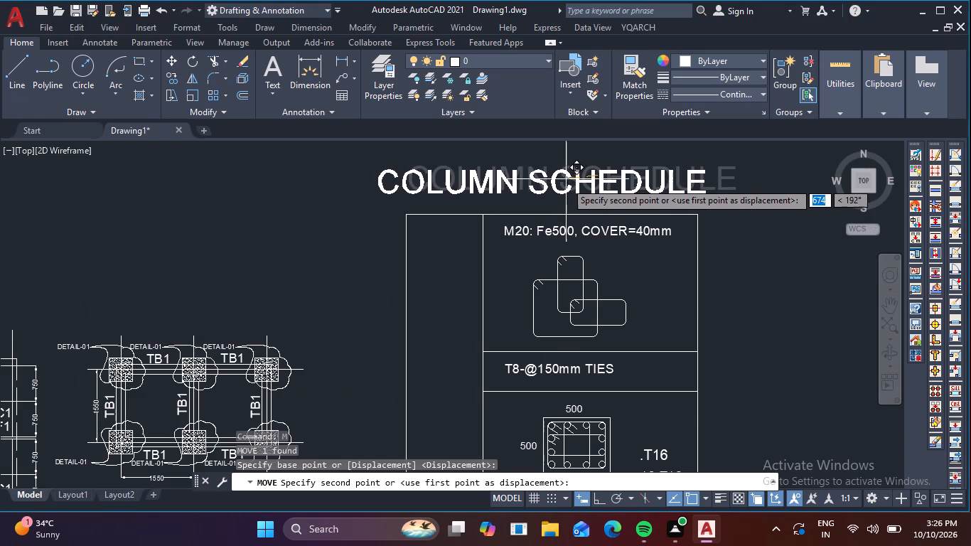
click(566, 182)
Draw a rectangle about 6500 by 9200 below the tie beam detail frame, beside the base plate and gusset plate details.
scroll(574, 193, down, 3)
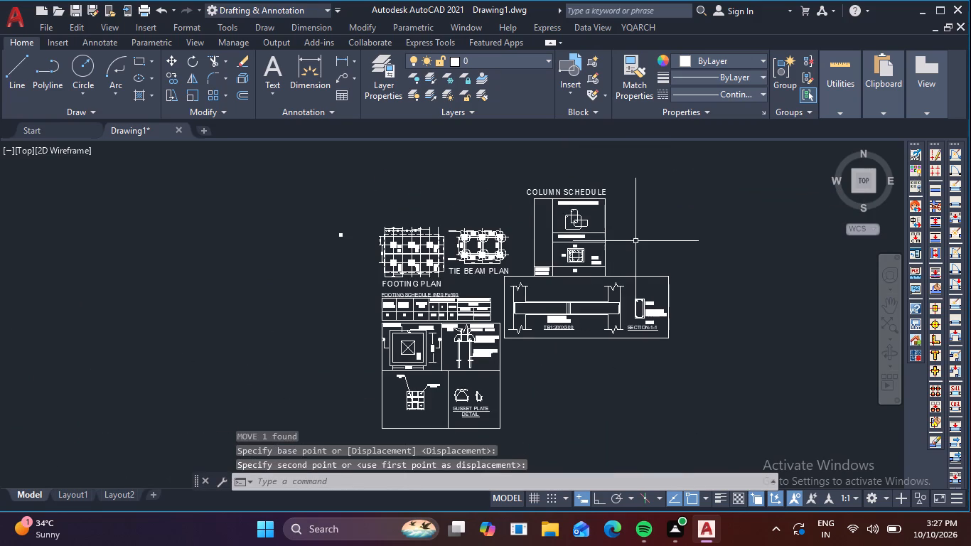
middle_drag(635, 241, 650, 162)
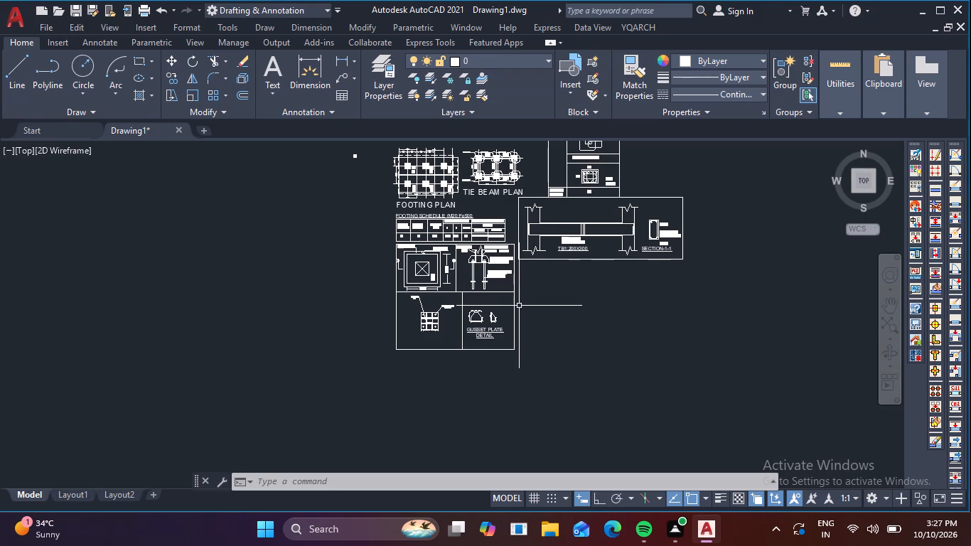
middle_drag(543, 292, 513, 255)
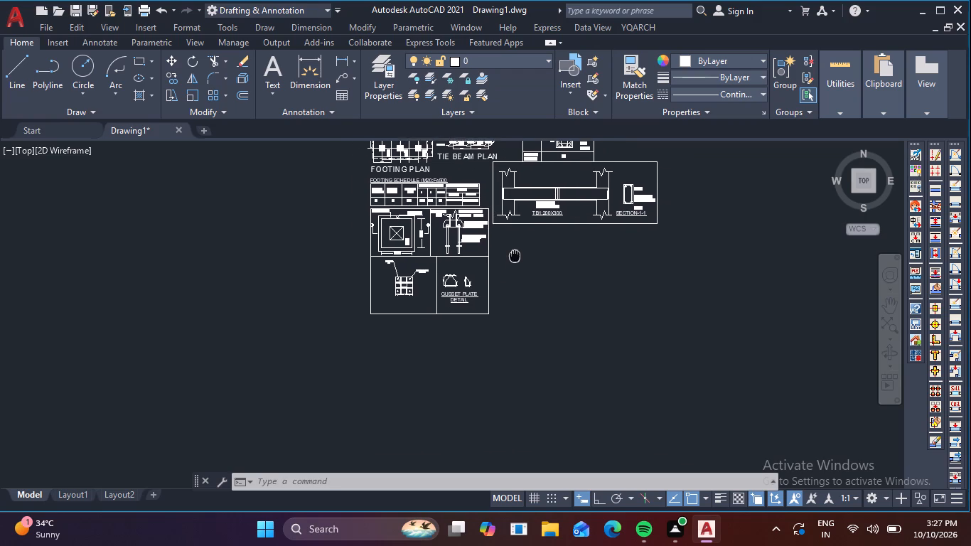
middle_drag(513, 255, 481, 255)
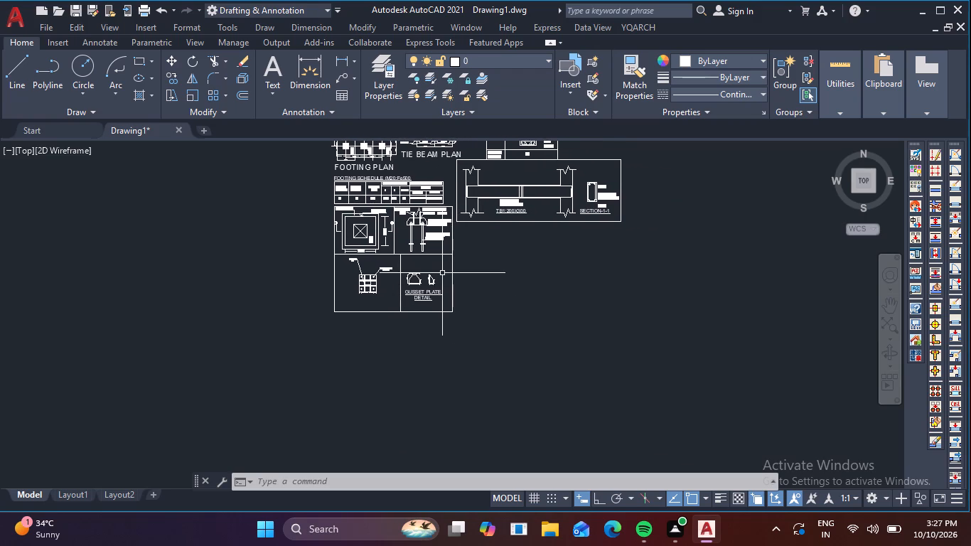
click(136, 58)
scroll(449, 230, up, 1)
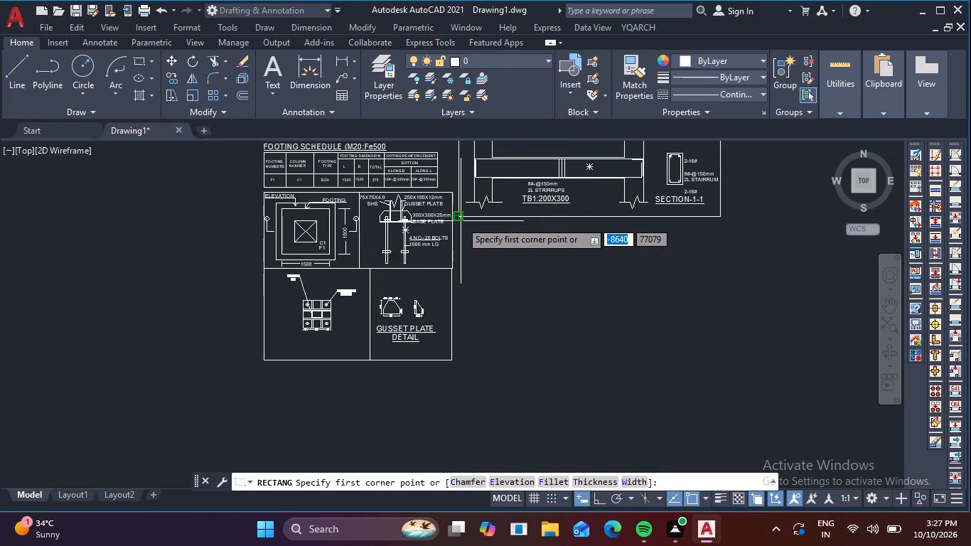
scroll(458, 221, up, 2)
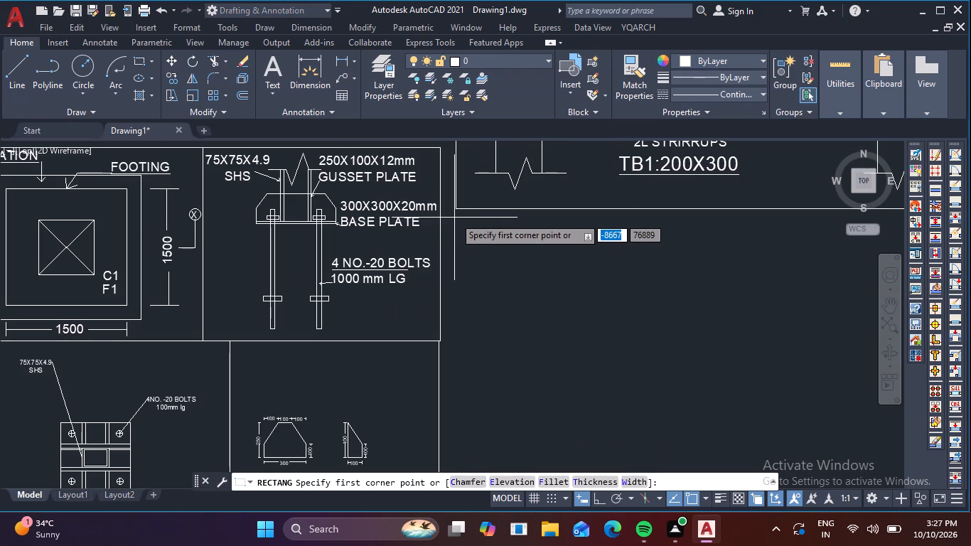
click(454, 220)
scroll(619, 338, down, 4)
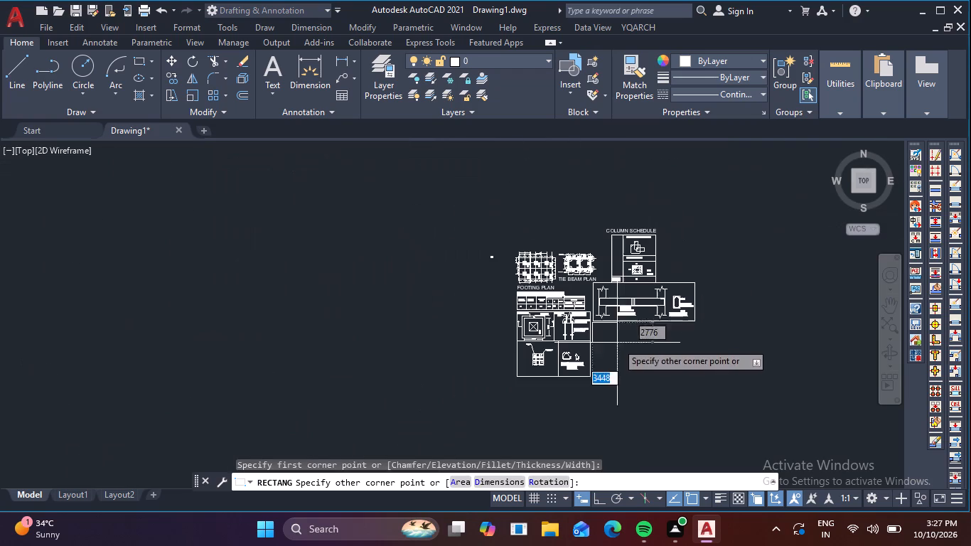
scroll(623, 382, up, 2)
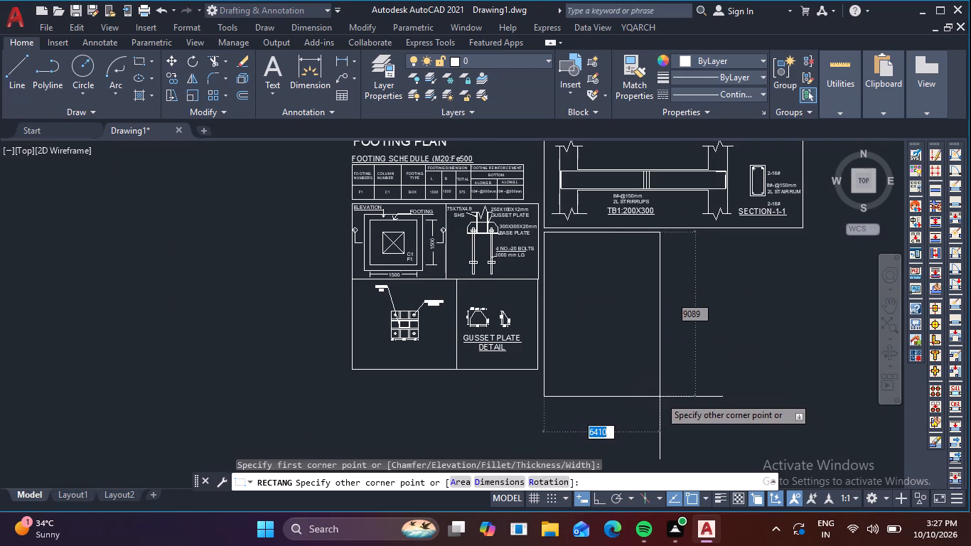
click(662, 399)
scroll(601, 412, up, 2)
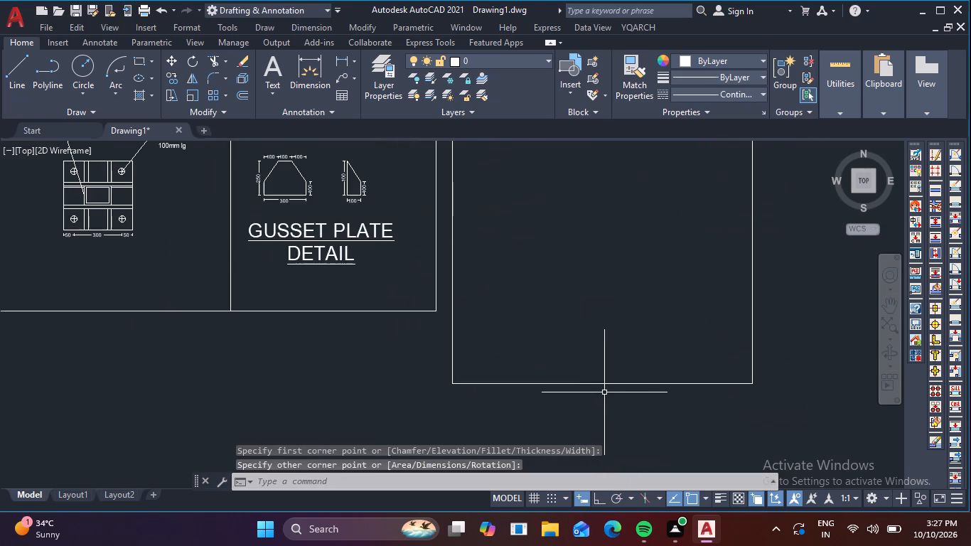
Draw a horizontal line near the lower edge of the new frame, spanning most of its width with Ortho on.
middle_drag(602, 377, 462, 434)
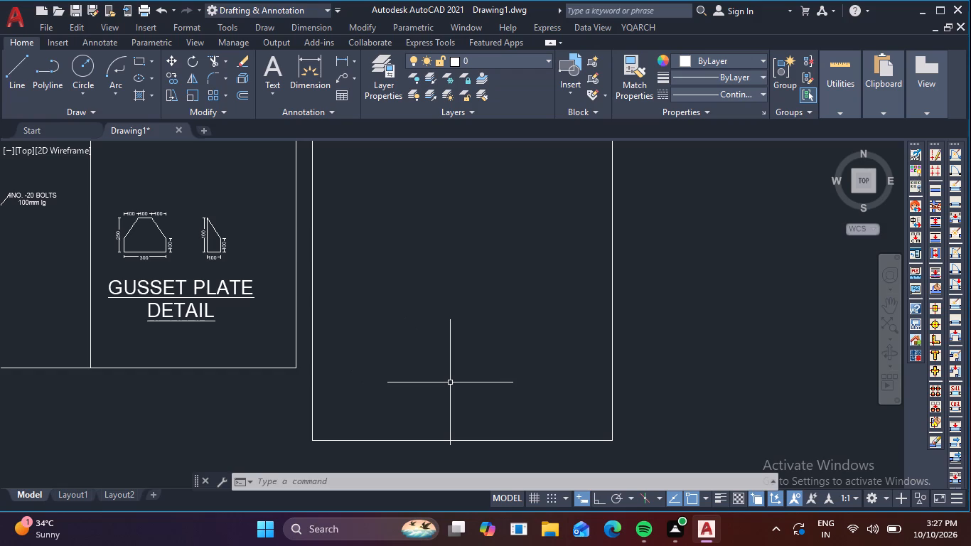
text(L)
key(space)
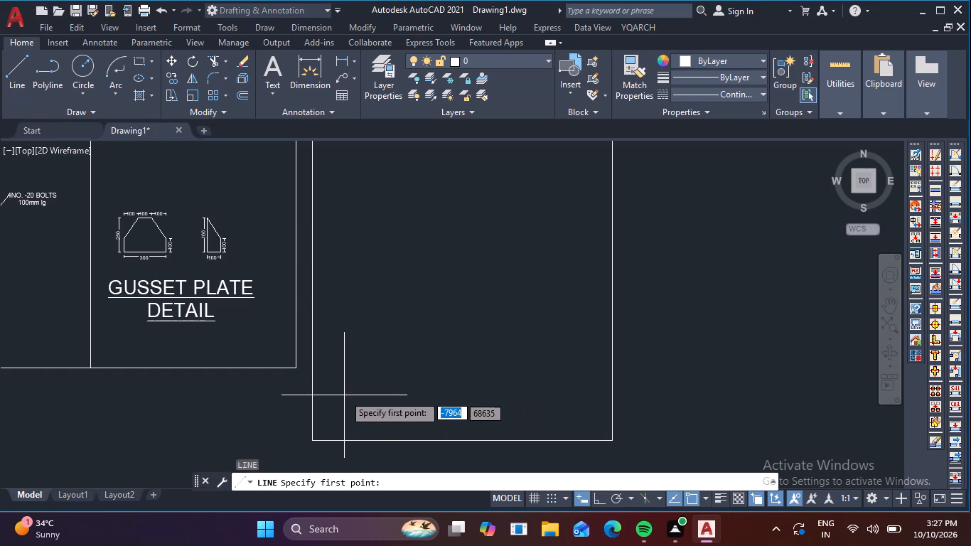
scroll(361, 358, down, 1)
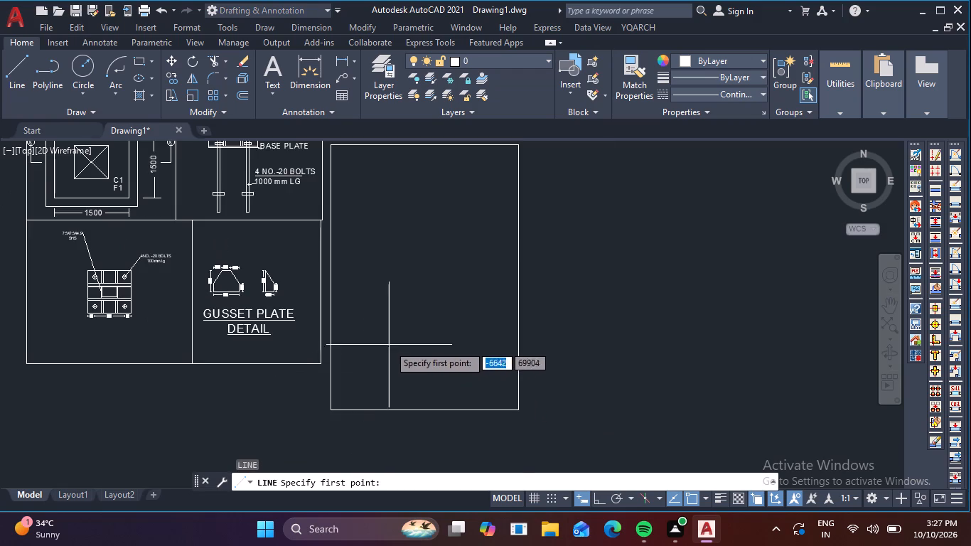
middle_drag(389, 345, 415, 347)
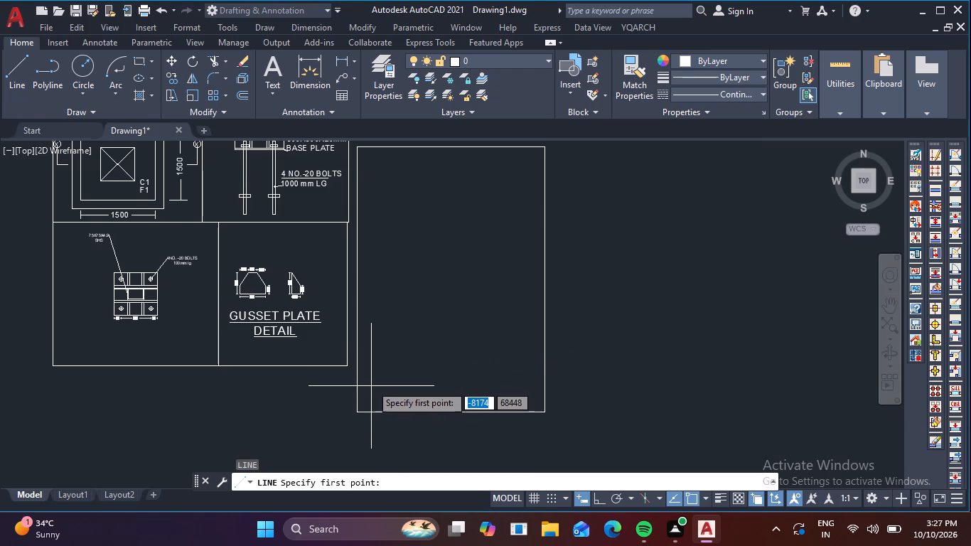
click(372, 374)
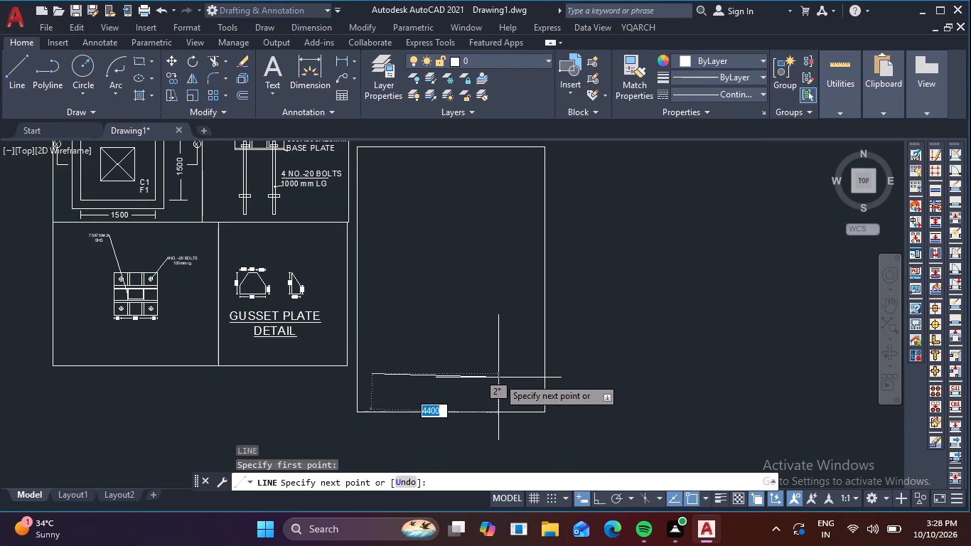
key(F8)
click(525, 377)
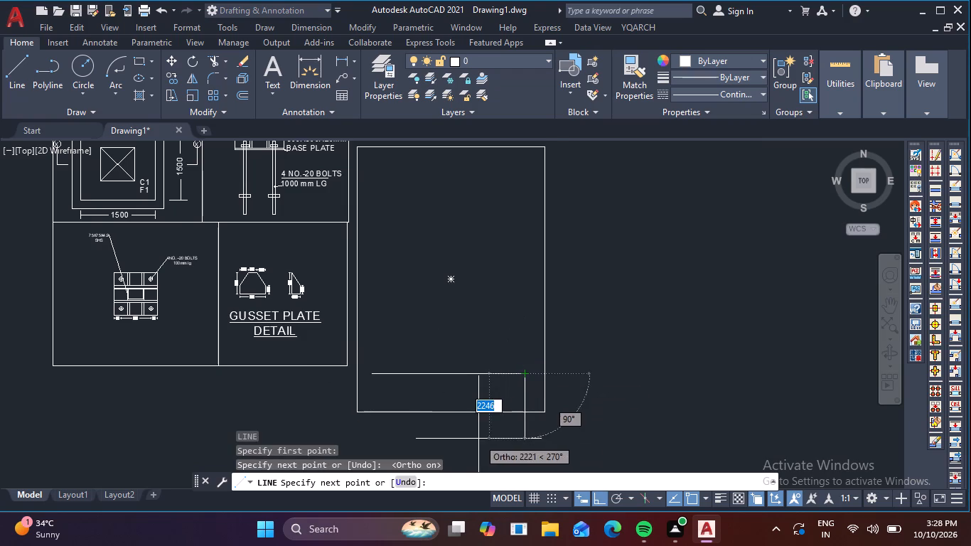
key(Escape)
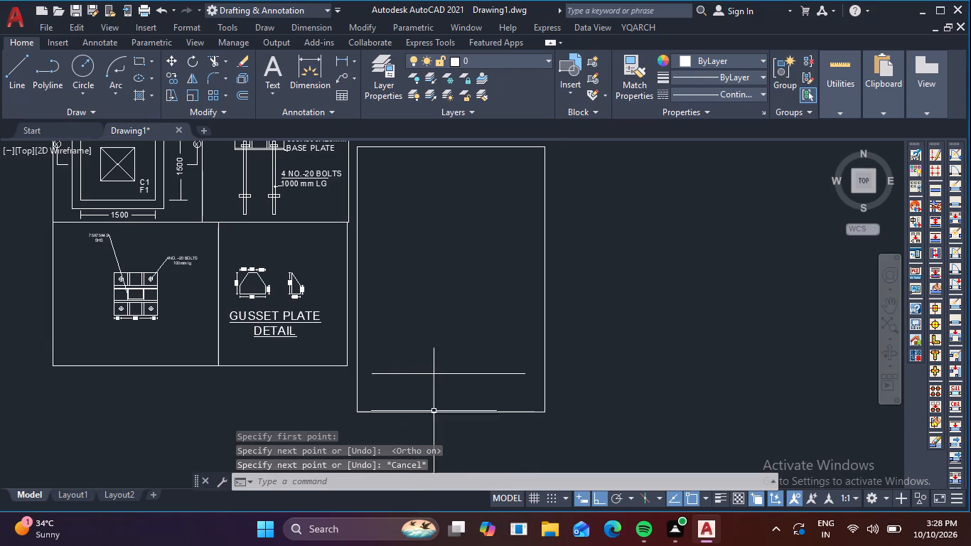
Draw a base strip 300 high and about 4050 wide standing on the horizontal line, inset from both of its ends.
middle_drag(488, 370, 543, 379)
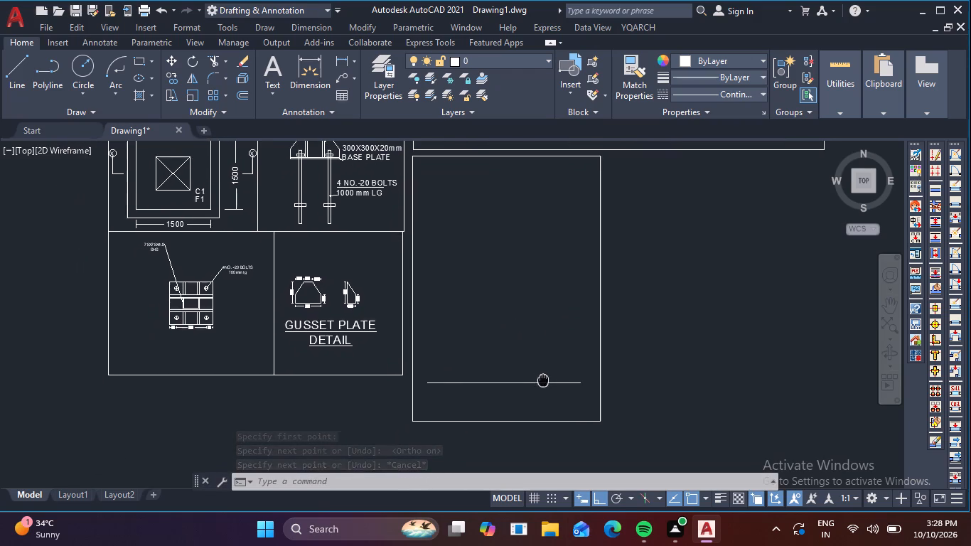
middle_drag(543, 379, 537, 411)
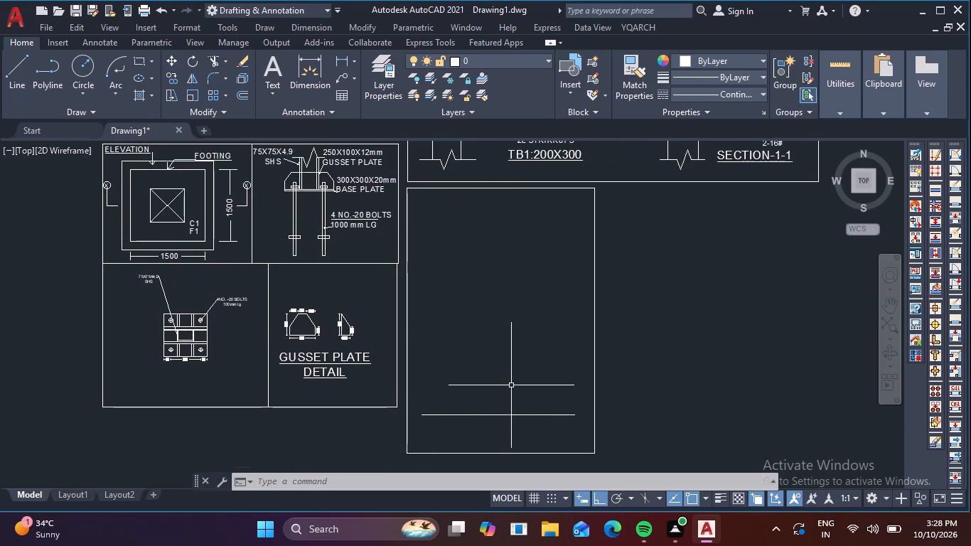
scroll(472, 395, down, 1)
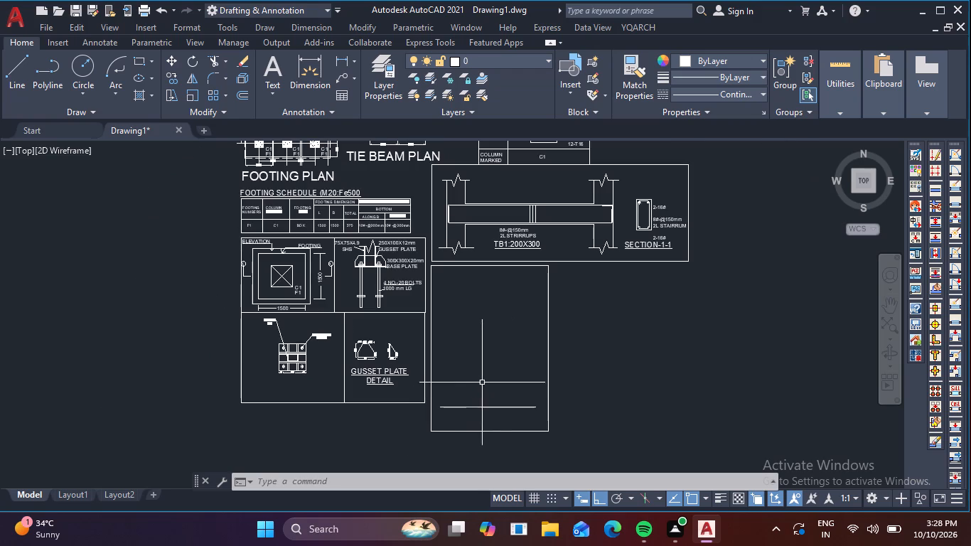
scroll(504, 390, up, 1)
scroll(504, 390, down, 1)
key(l)
key(space)
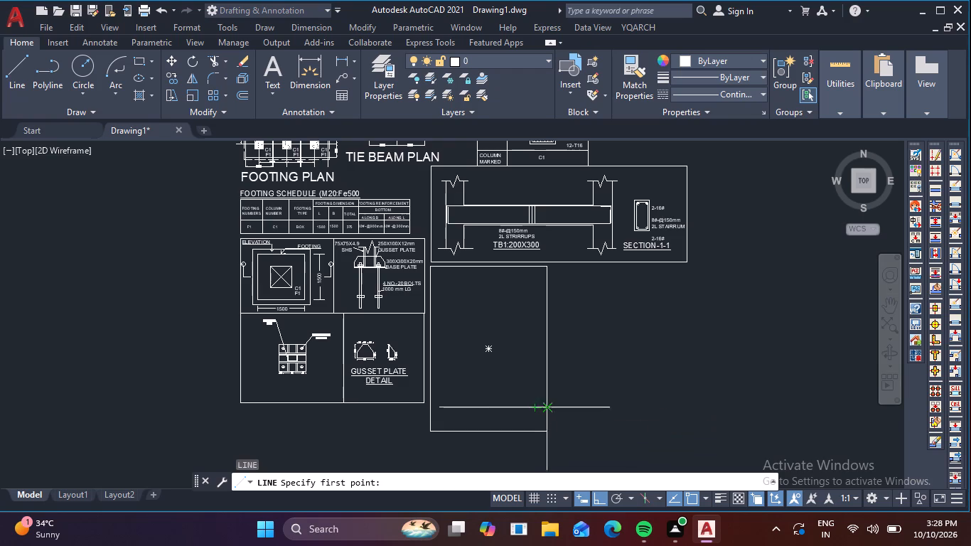
scroll(530, 413, up, 1)
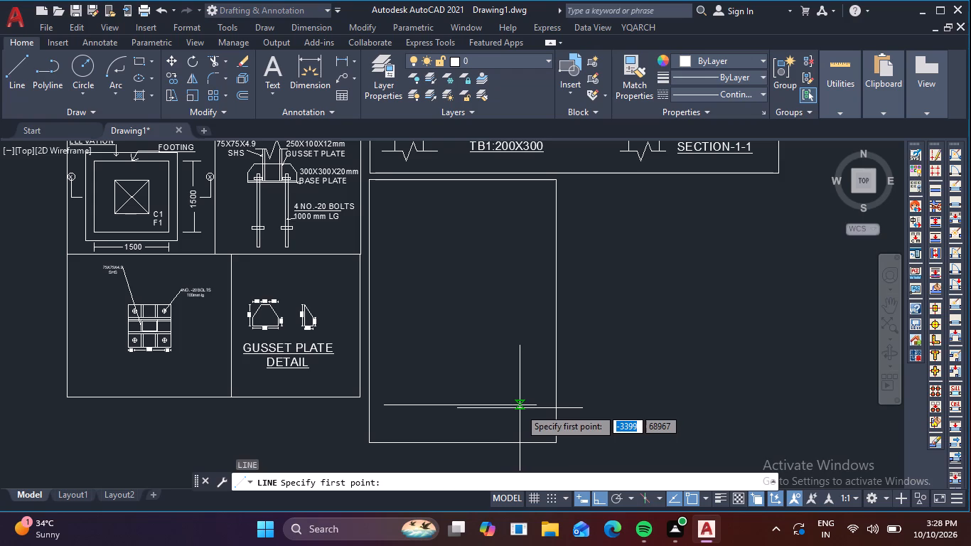
click(520, 407)
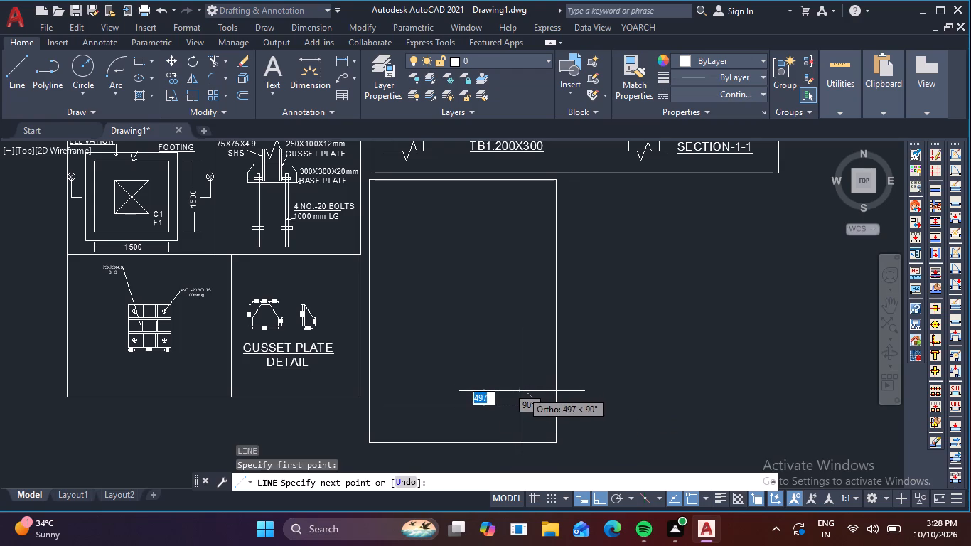
scroll(522, 391, up, 1)
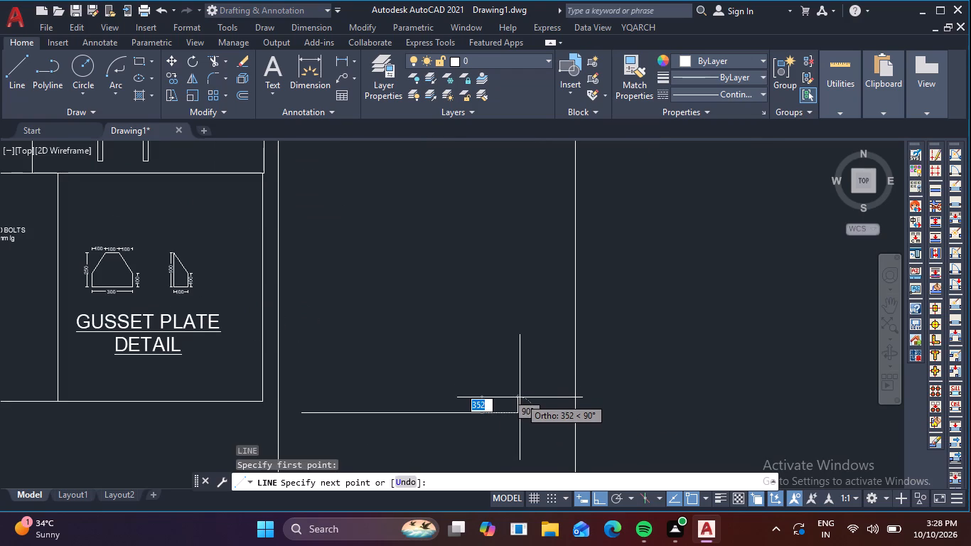
key(3)
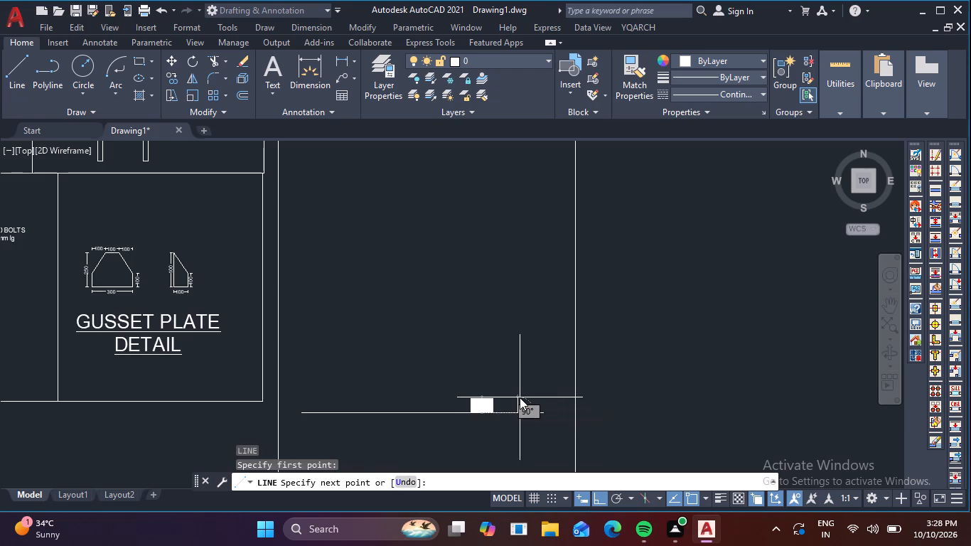
text(00)
key(Return)
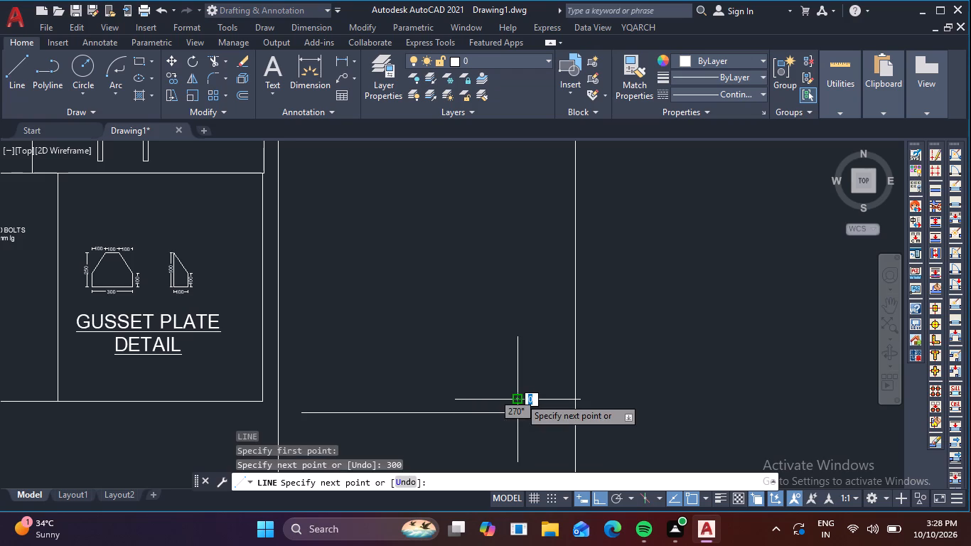
scroll(329, 403, up, 2)
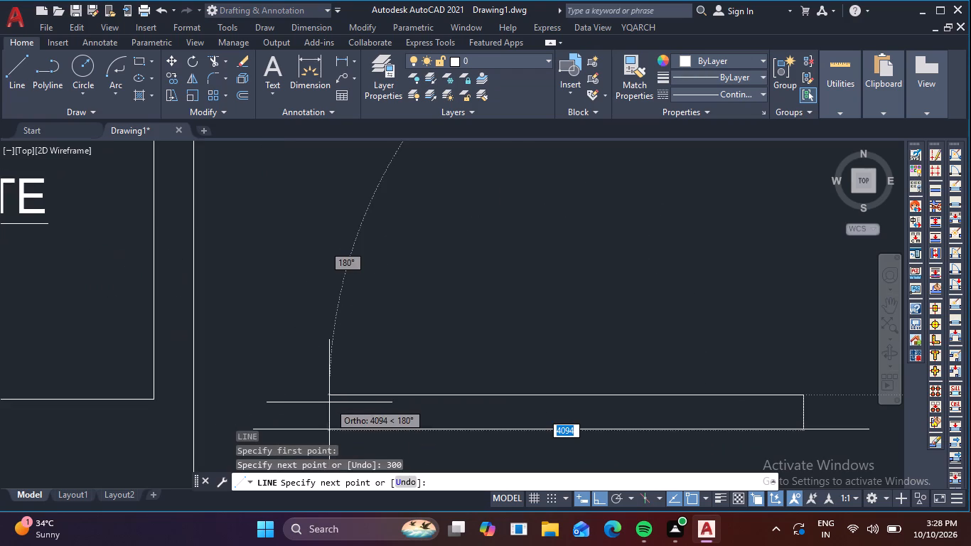
click(335, 400)
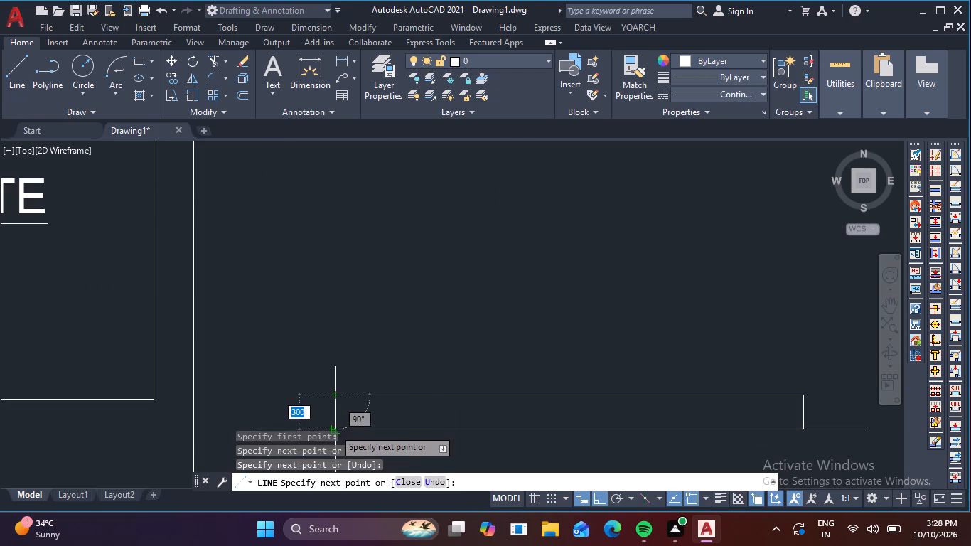
click(334, 429)
key(Escape)
Draw a three-sided outline about 3400 wide and 1500 high on top of the base strip, inset from its ends.
middle_drag(407, 405, 349, 340)
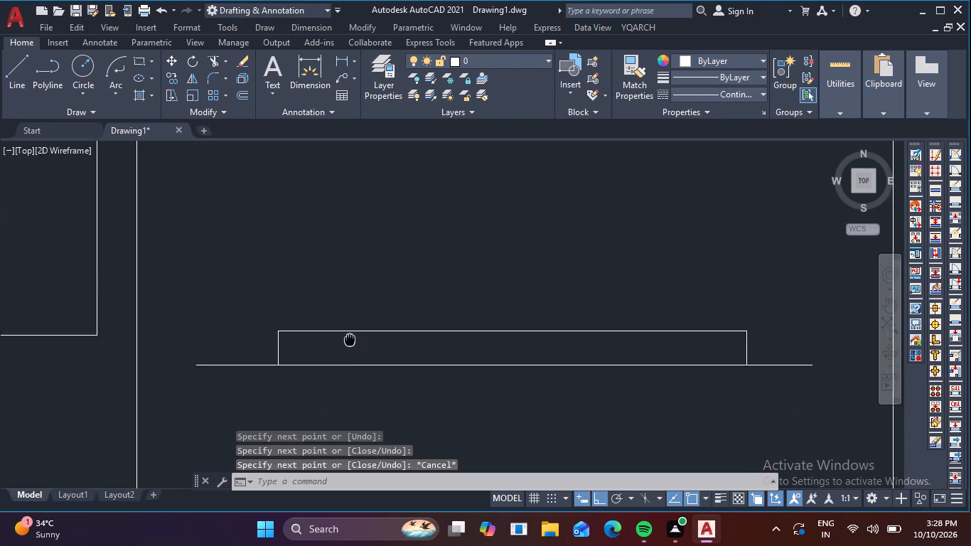
middle_drag(349, 340, 349, 338)
scroll(348, 338, up, 1)
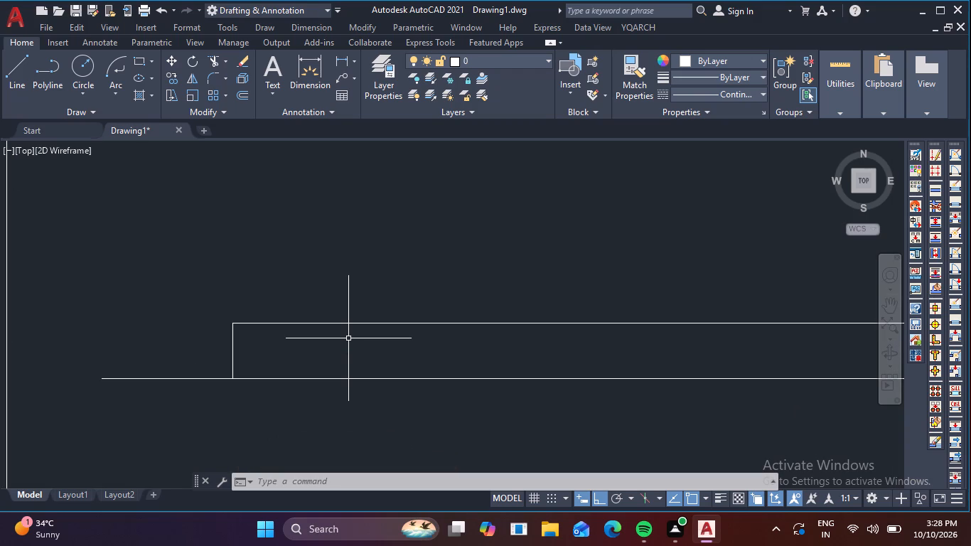
key(space)
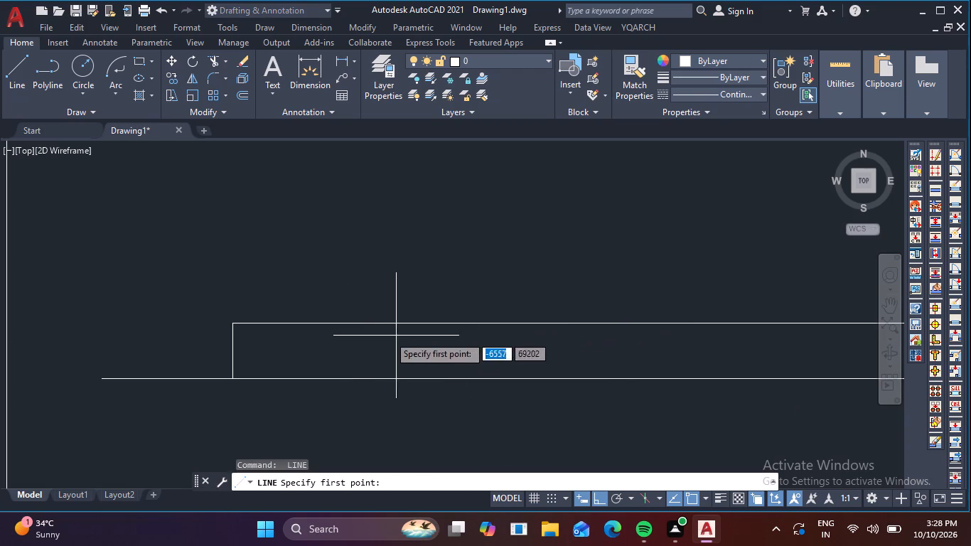
click(296, 321)
scroll(360, 230, down, 1)
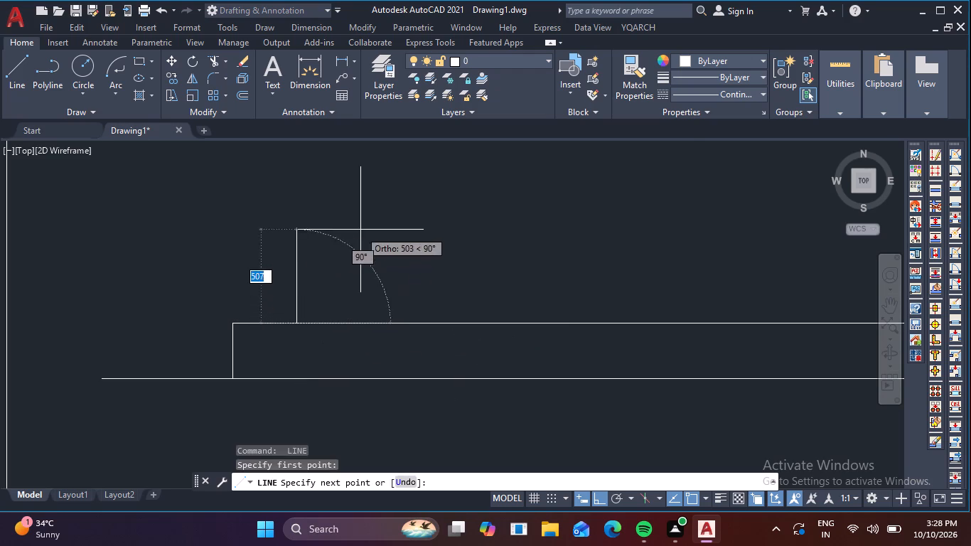
scroll(360, 230, down, 1)
text(300)
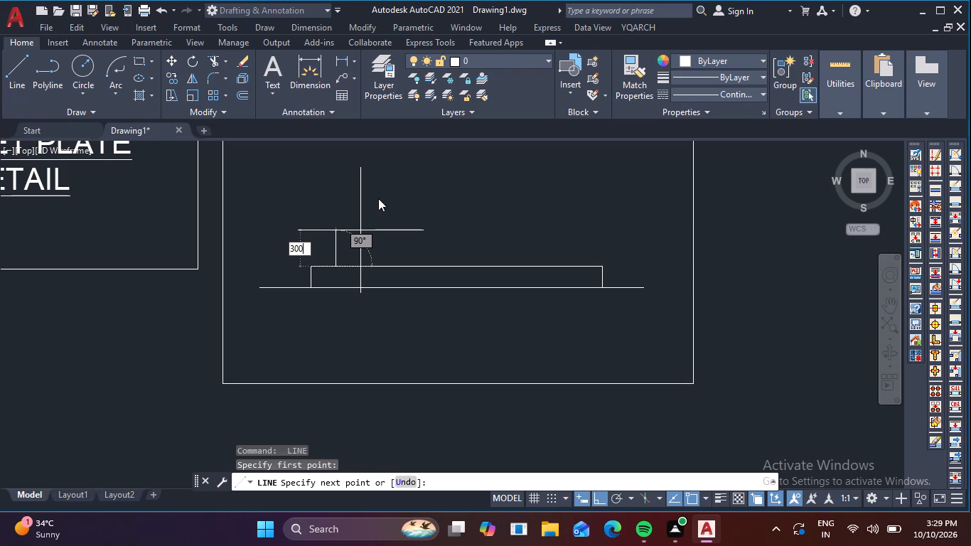
click(360, 224)
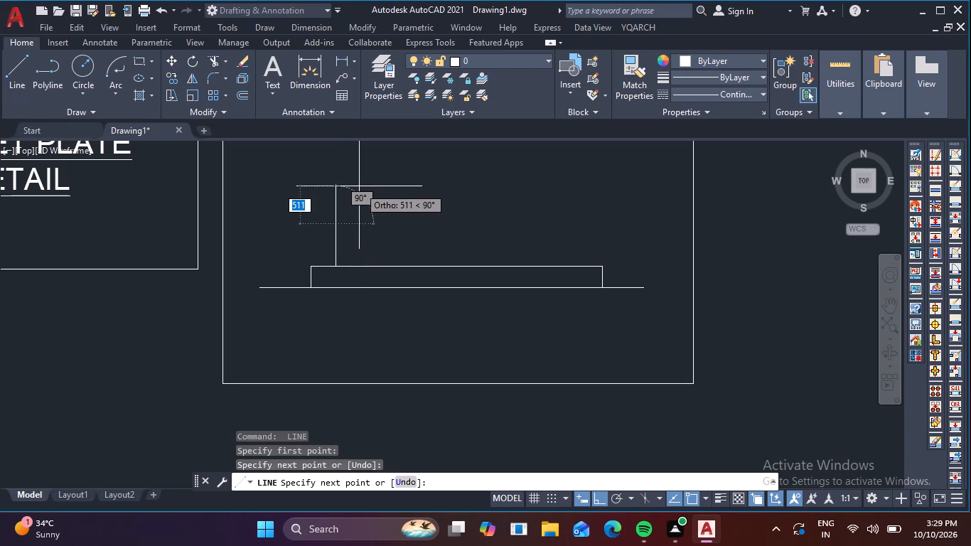
middle_drag(363, 178, 402, 262)
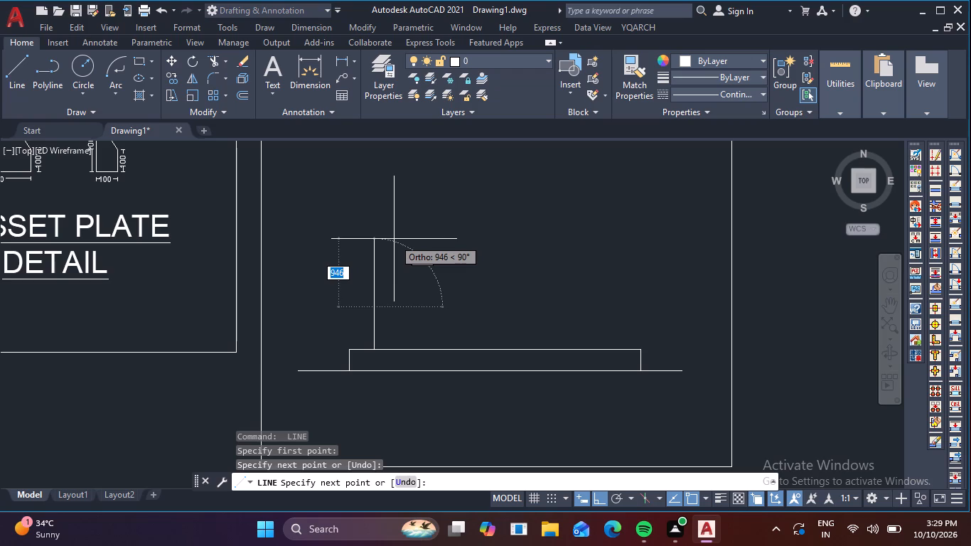
click(394, 239)
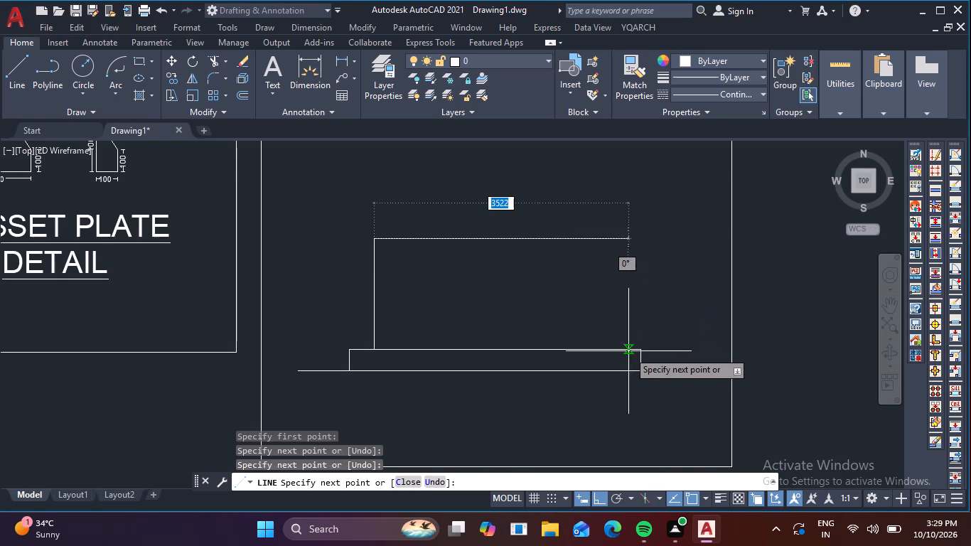
click(619, 241)
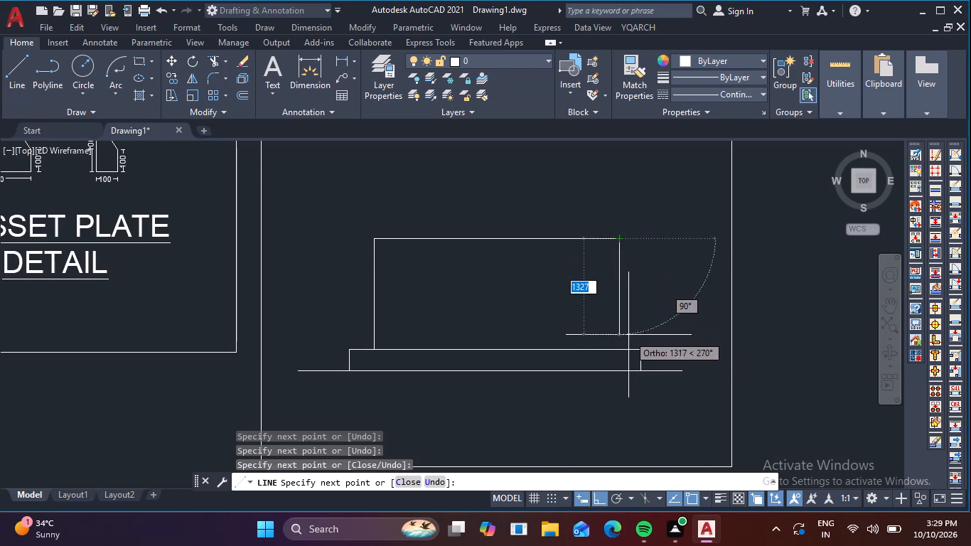
click(623, 348)
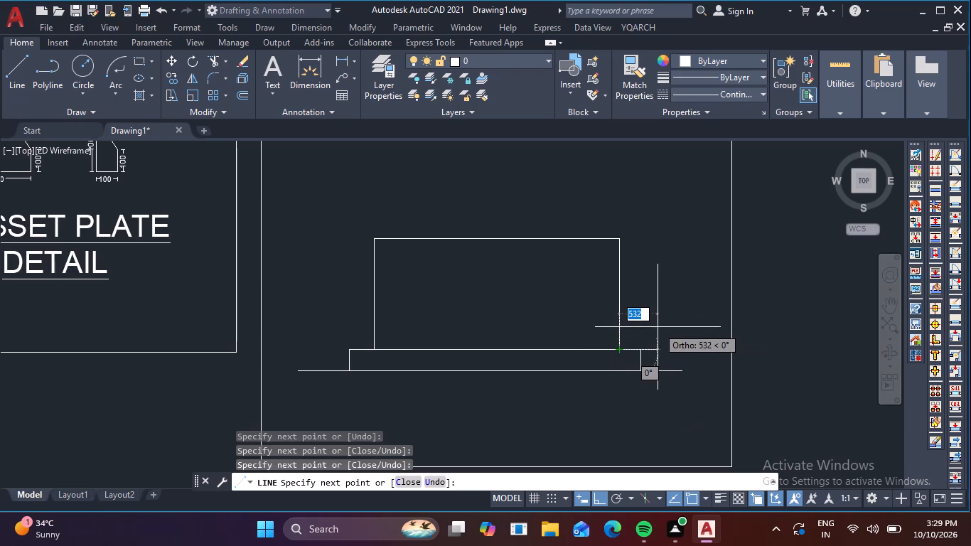
key(Escape)
Move the upper outline sideways so that it is centred on the midpoint of the base strip.
drag(643, 311, 629, 294)
click(322, 208)
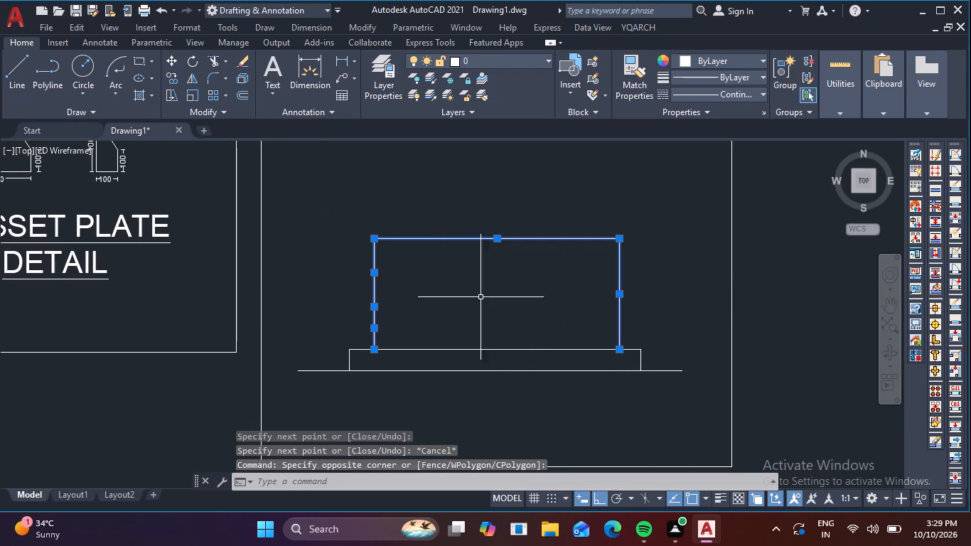
key(m)
key(space)
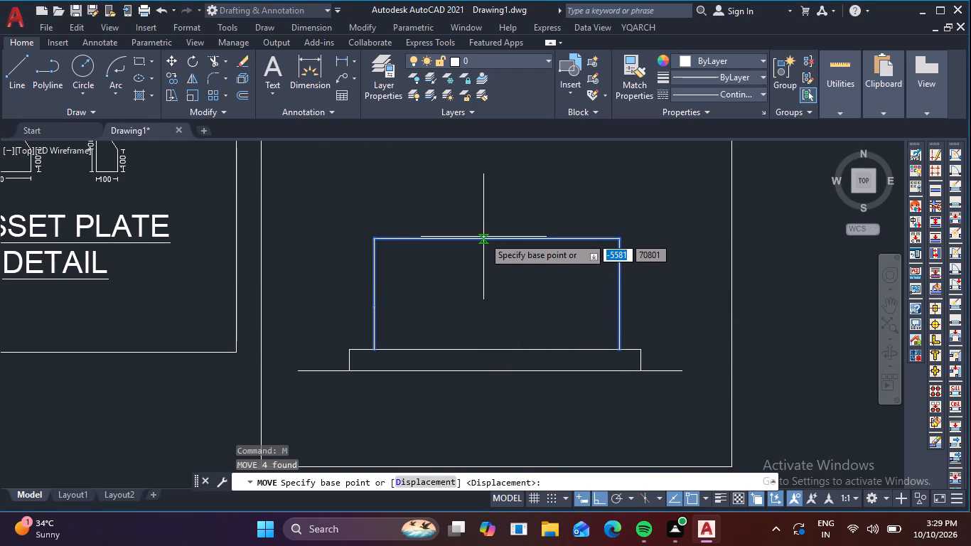
click(495, 240)
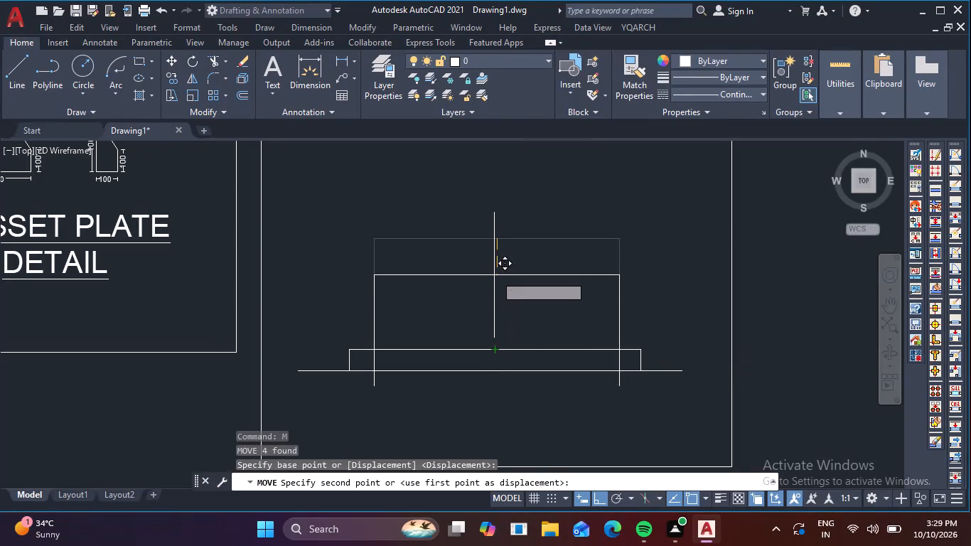
click(492, 230)
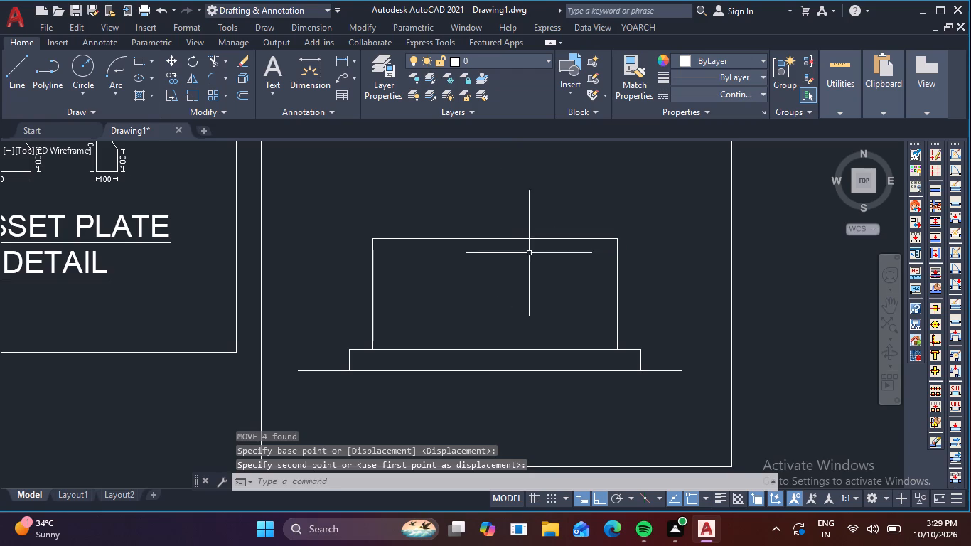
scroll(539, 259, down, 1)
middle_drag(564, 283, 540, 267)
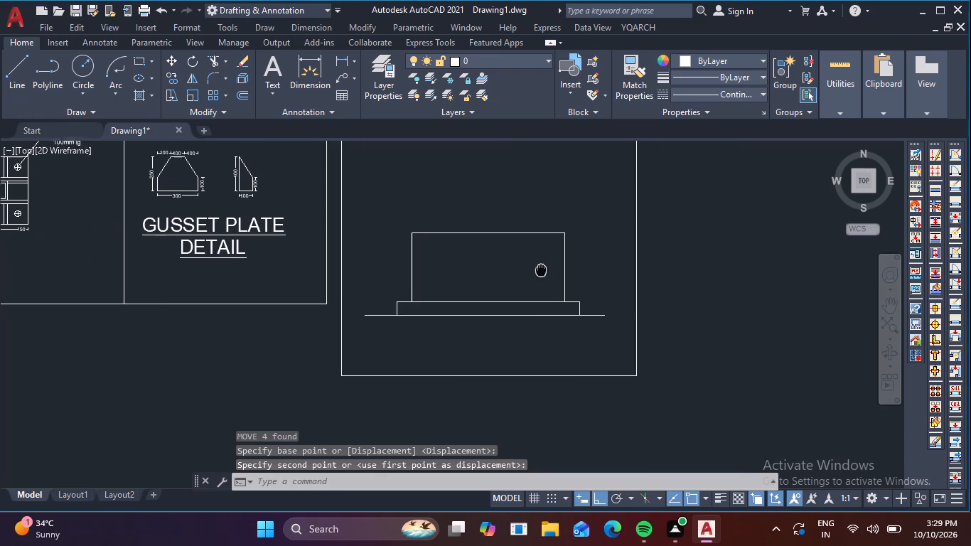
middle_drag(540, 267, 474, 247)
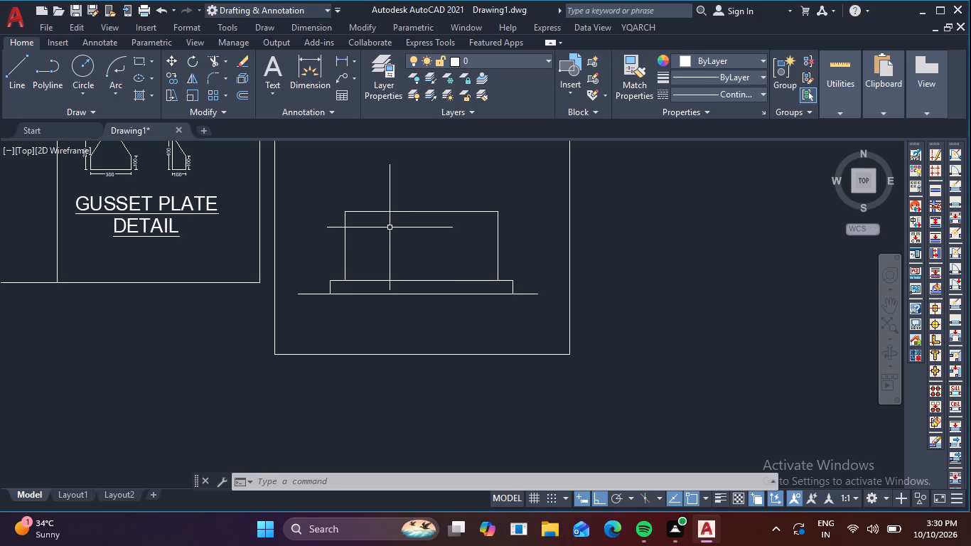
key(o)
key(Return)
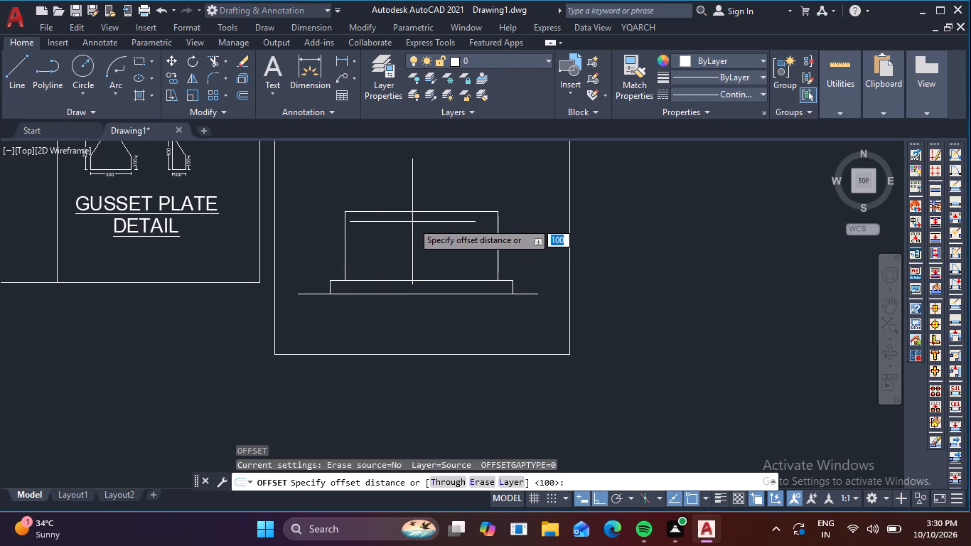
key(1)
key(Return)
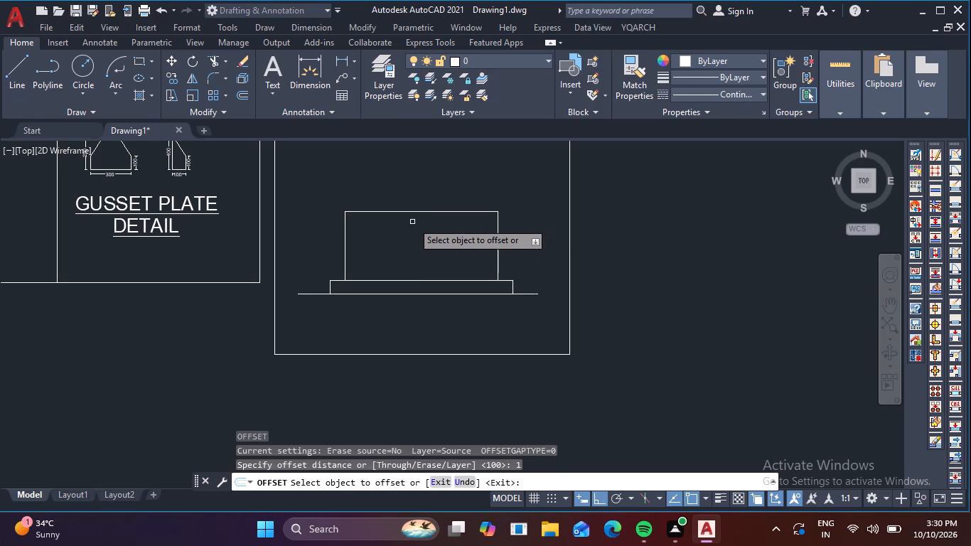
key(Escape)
Offset the upper block's top and both side edges 300 inward, and the base strip's top edge 300 upward.
key(o)
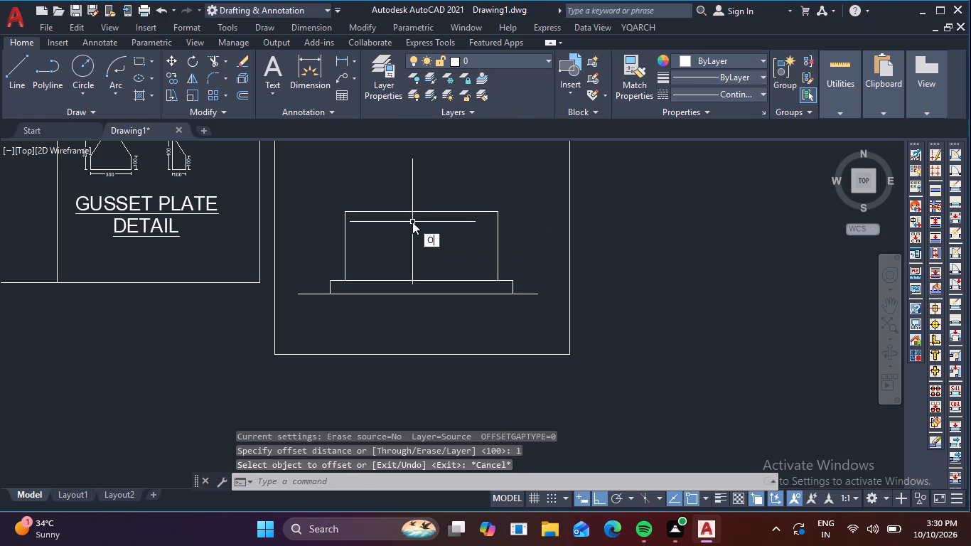
key(Return)
text(300)
key(Return)
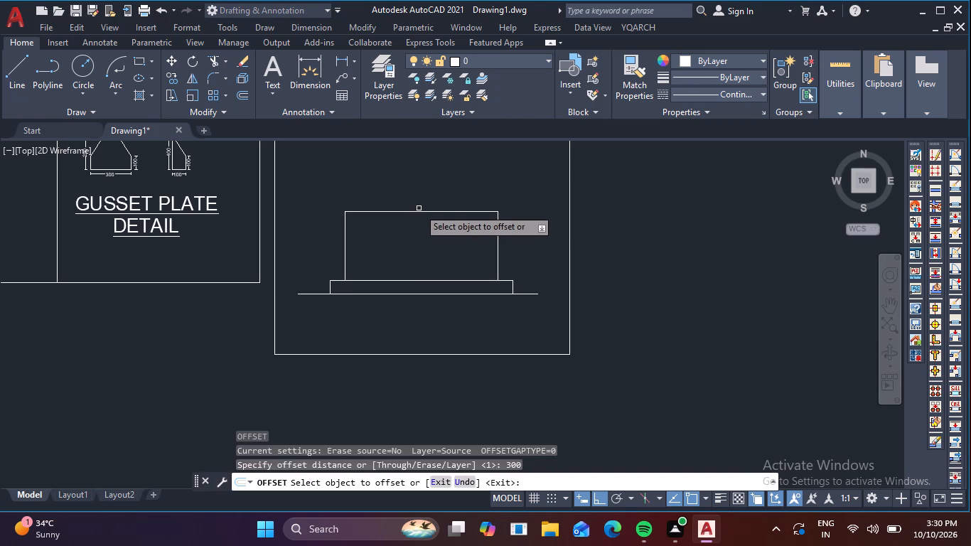
click(419, 208)
click(430, 208)
click(434, 212)
click(435, 220)
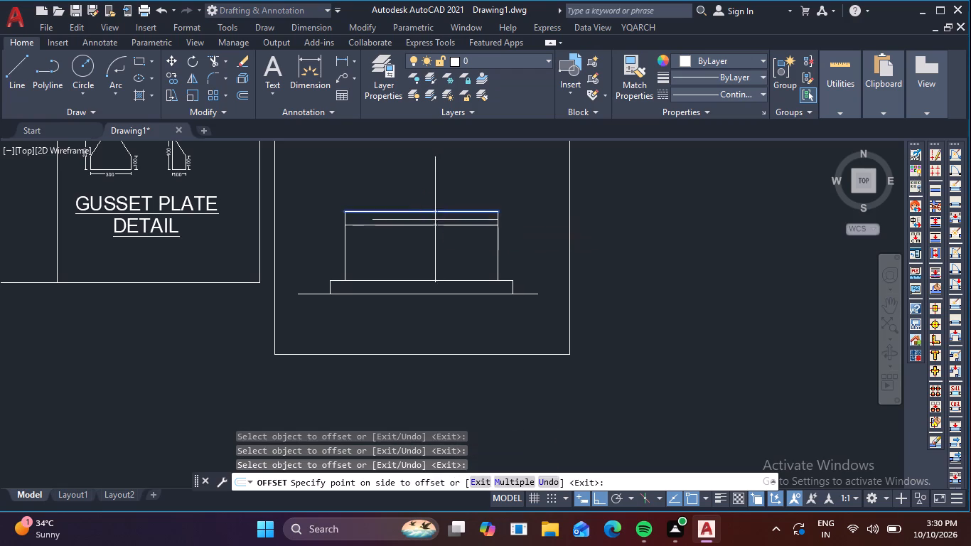
click(346, 227)
click(368, 228)
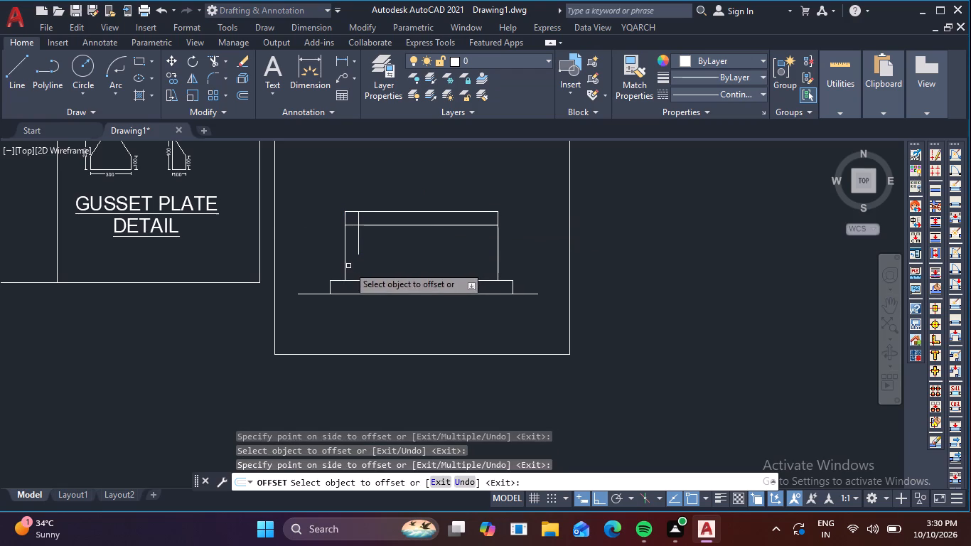
click(346, 267)
click(398, 267)
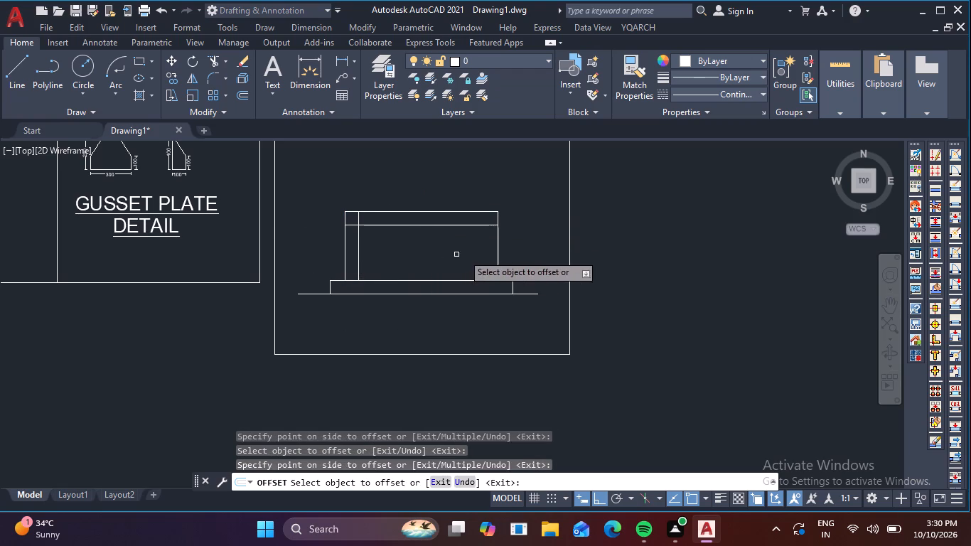
click(500, 247)
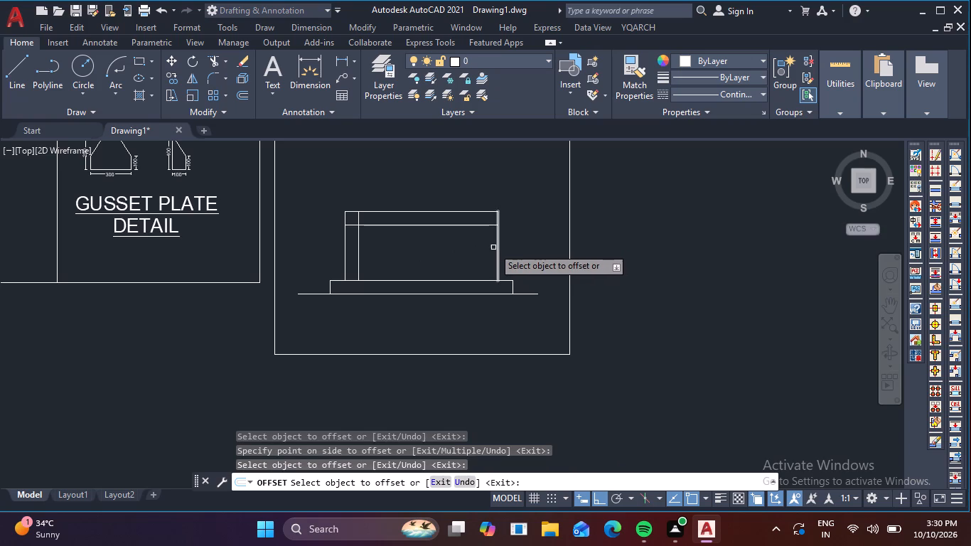
click(496, 252)
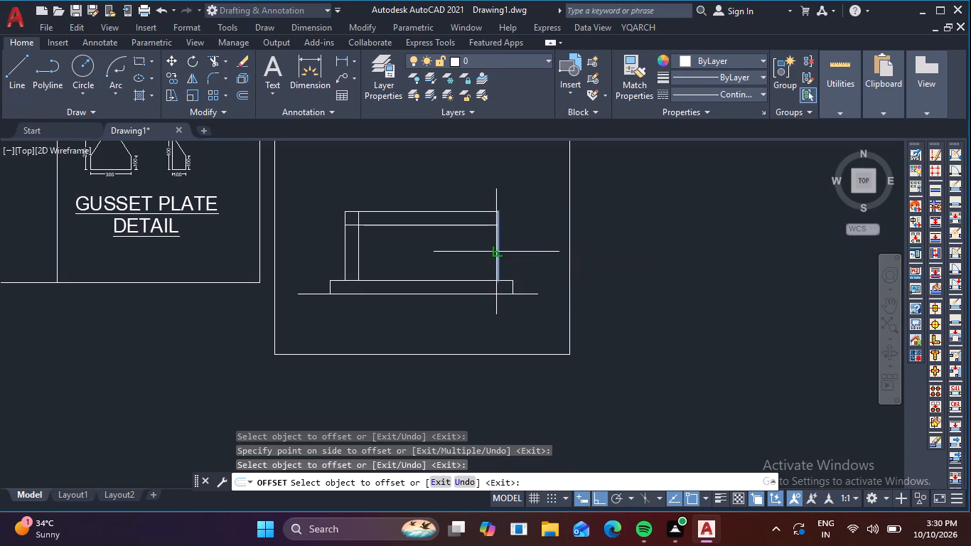
click(478, 258)
click(462, 279)
click(463, 271)
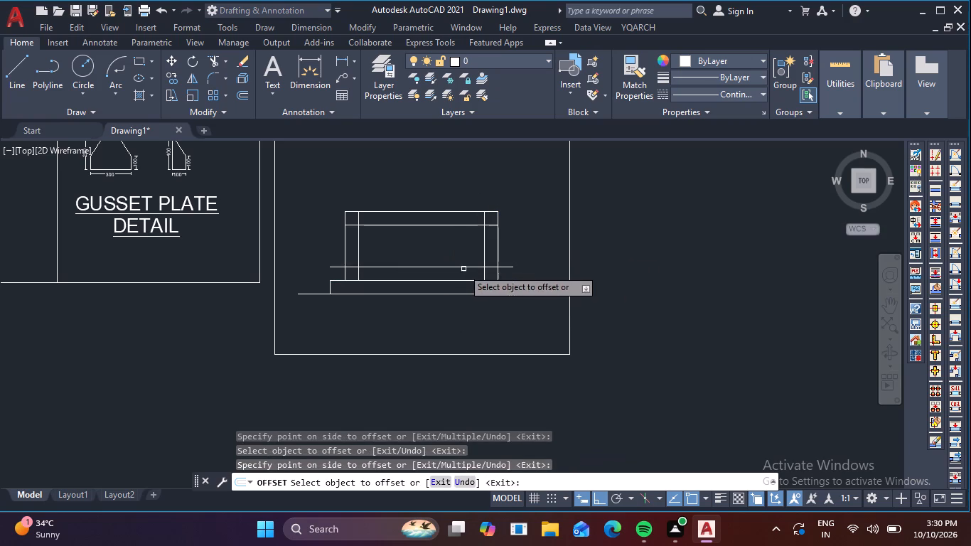
key(Escape)
Trim the overhanging ends of the offset lines at the lower and upper right corners of the inner rectangle.
text(TR)
key(space)
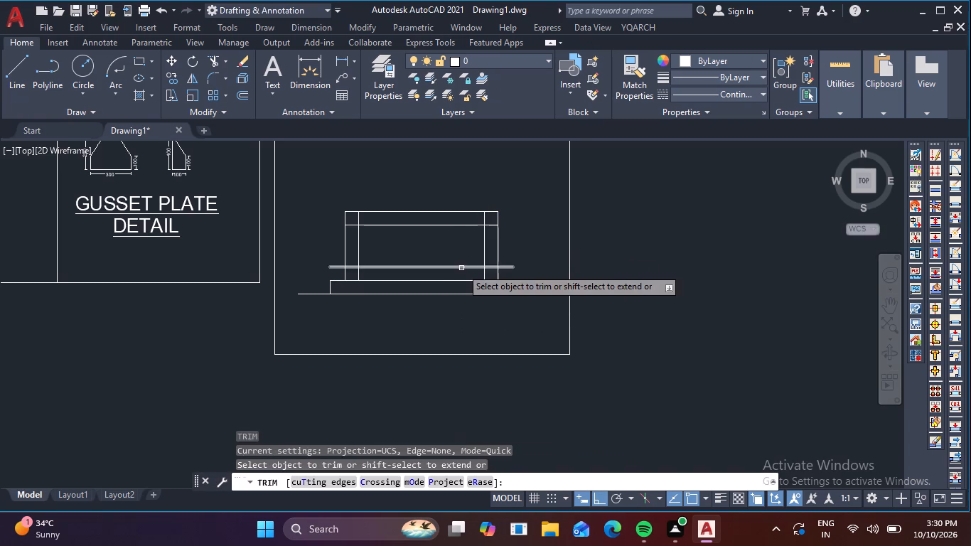
scroll(490, 272, up, 2)
drag(486, 259, 461, 284)
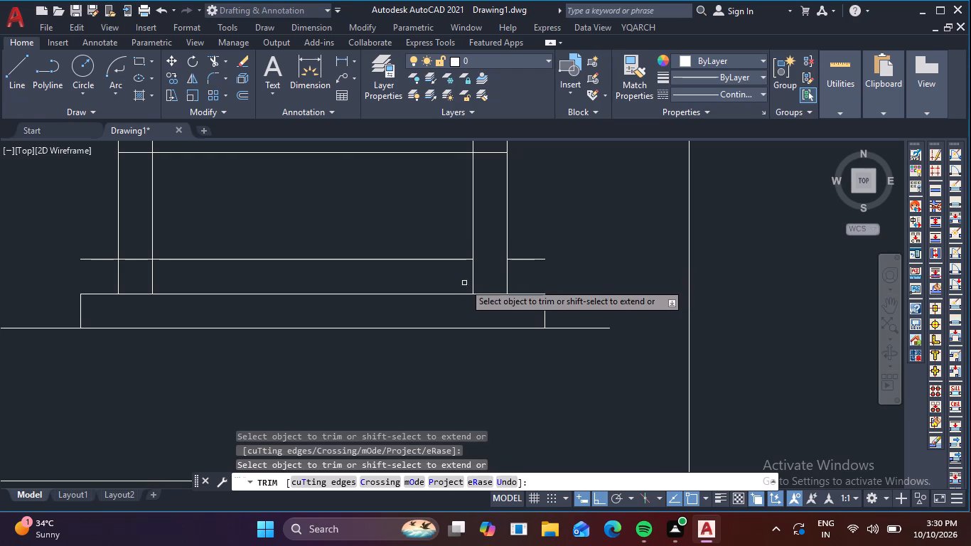
drag(461, 284, 458, 285)
drag(460, 285, 478, 279)
click(526, 258)
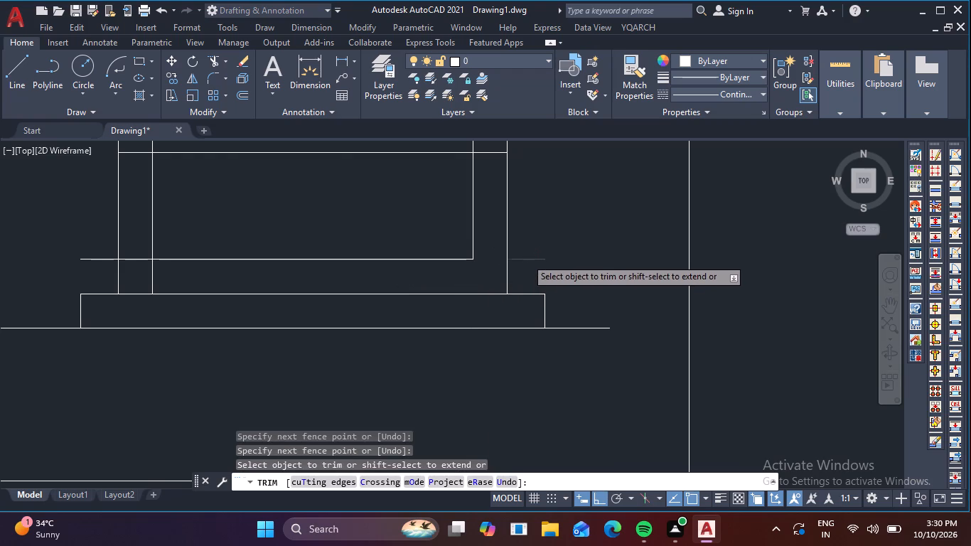
middle_drag(479, 189, 479, 251)
scroll(481, 226, up, 2)
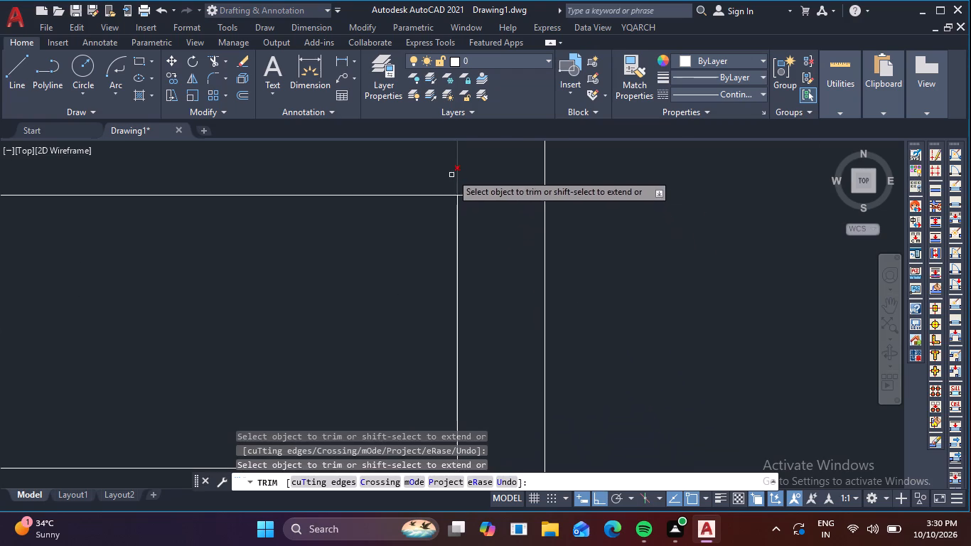
drag(447, 161, 489, 213)
Trim the overhanging ends of the offset lines at the upper and lower left corners, leaving a closed inner rectangle.
scroll(456, 213, down, 3)
scroll(248, 223, up, 3)
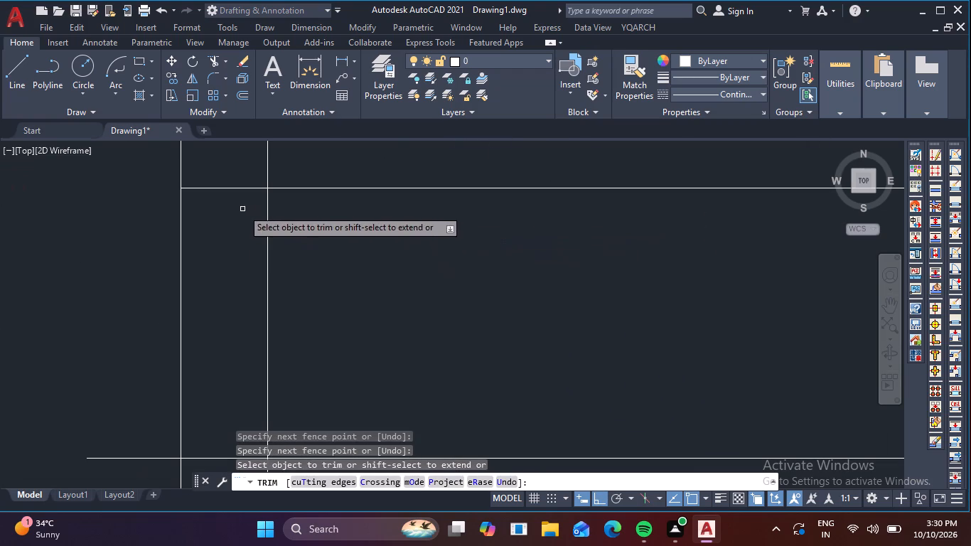
drag(285, 156, 230, 213)
scroll(232, 213, down, 3)
scroll(233, 289, up, 2)
drag(235, 232, 227, 279)
drag(169, 246, 171, 287)
scroll(203, 255, down, 2)
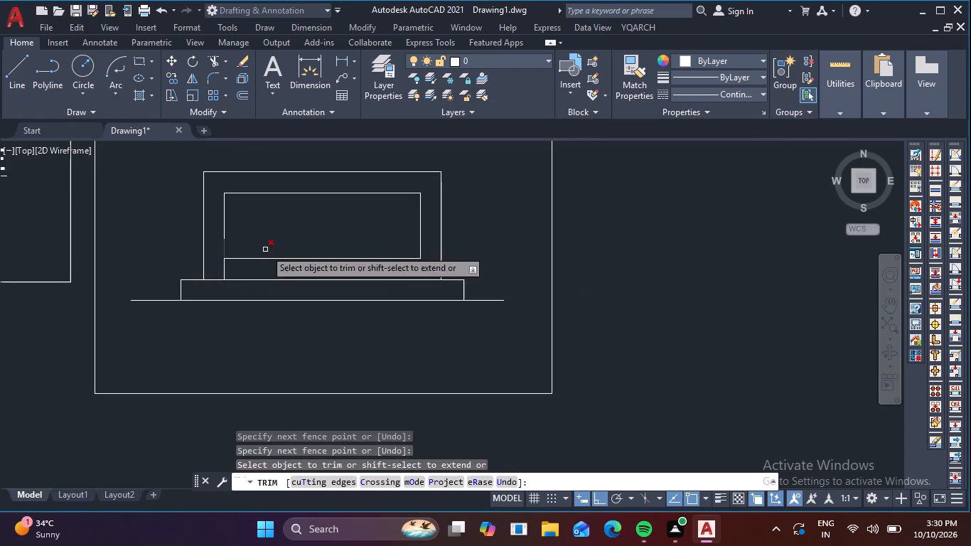
scroll(233, 272, up, 2)
drag(232, 269, 232, 269)
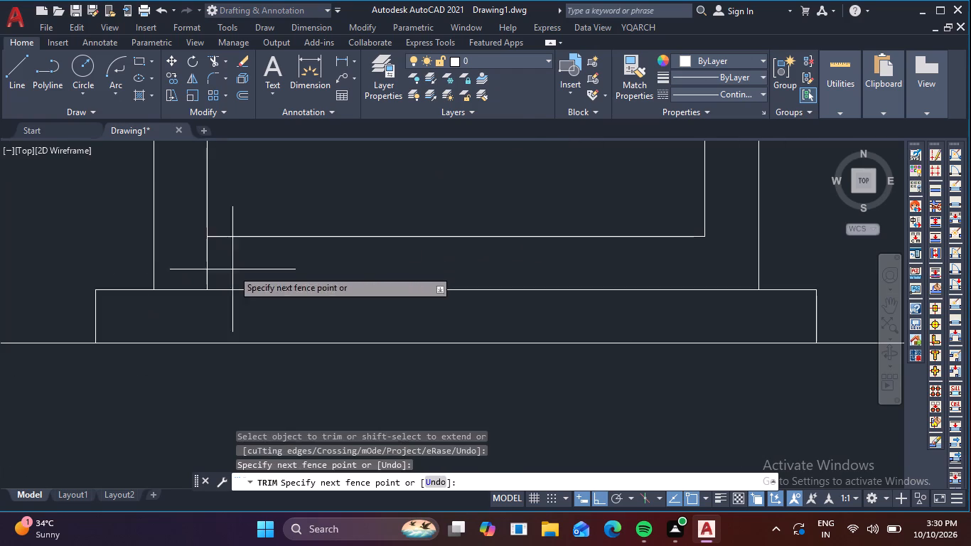
drag(232, 269, 203, 252)
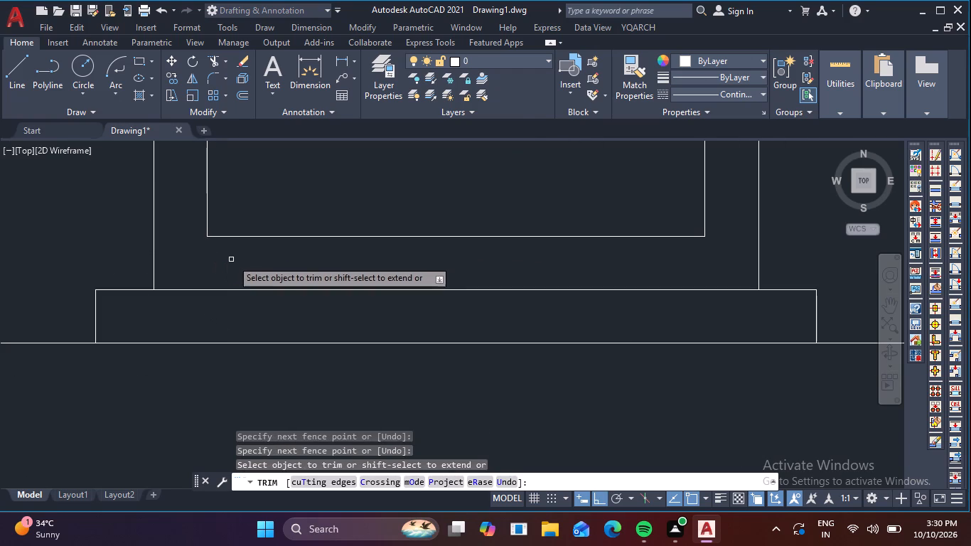
key(Escape)
key(Escape)
key(Escape)
Fillet all four corners of the inner rectangle with a radius of 100.
scroll(274, 255, down, 2)
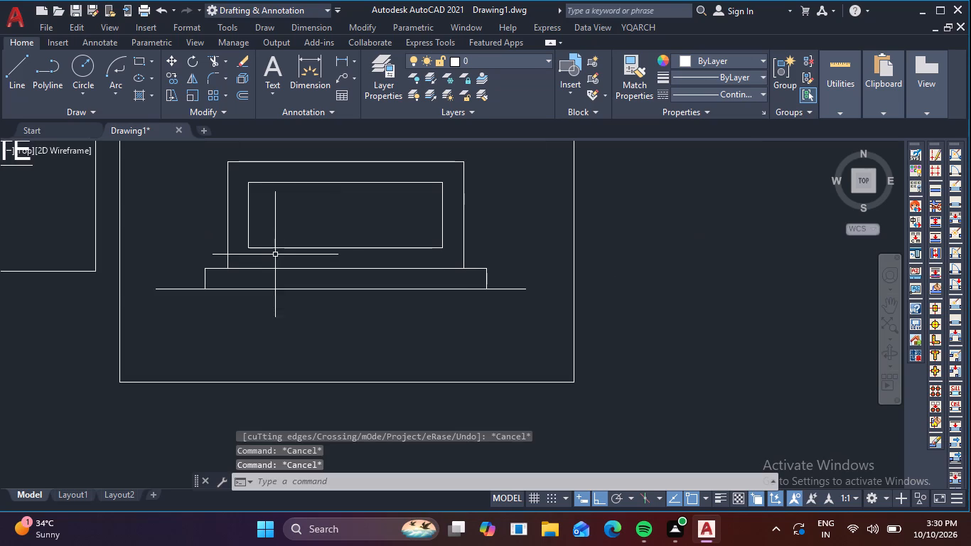
middle_drag(390, 220, 407, 242)
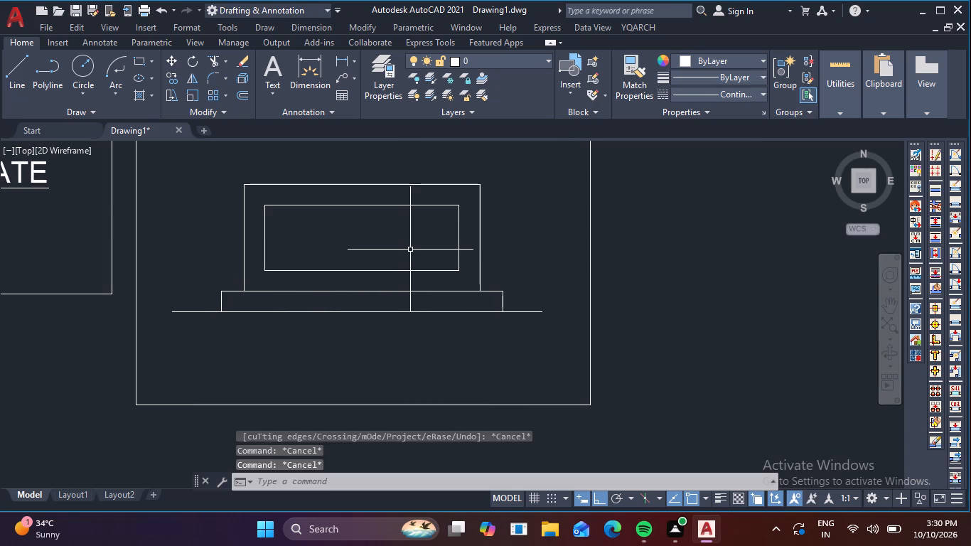
key(f)
key(space)
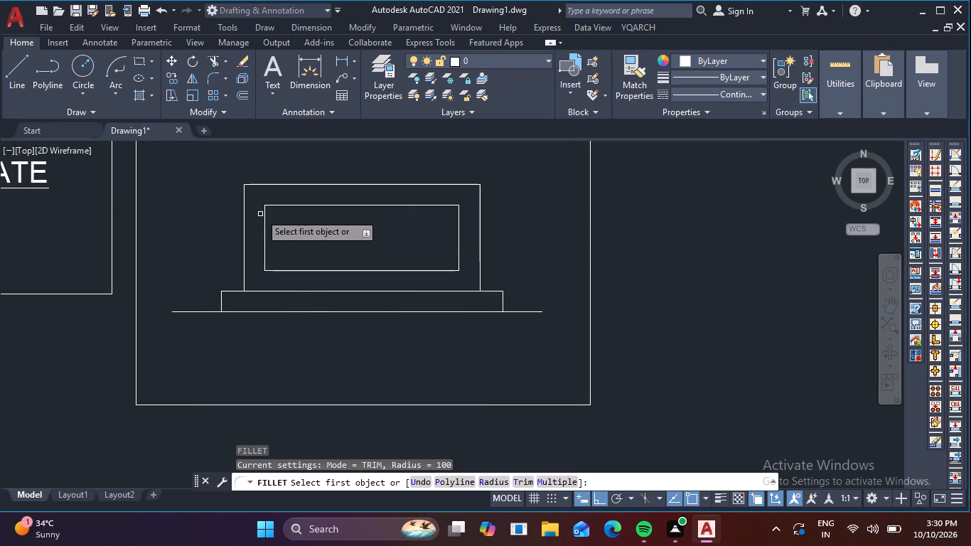
click(264, 219)
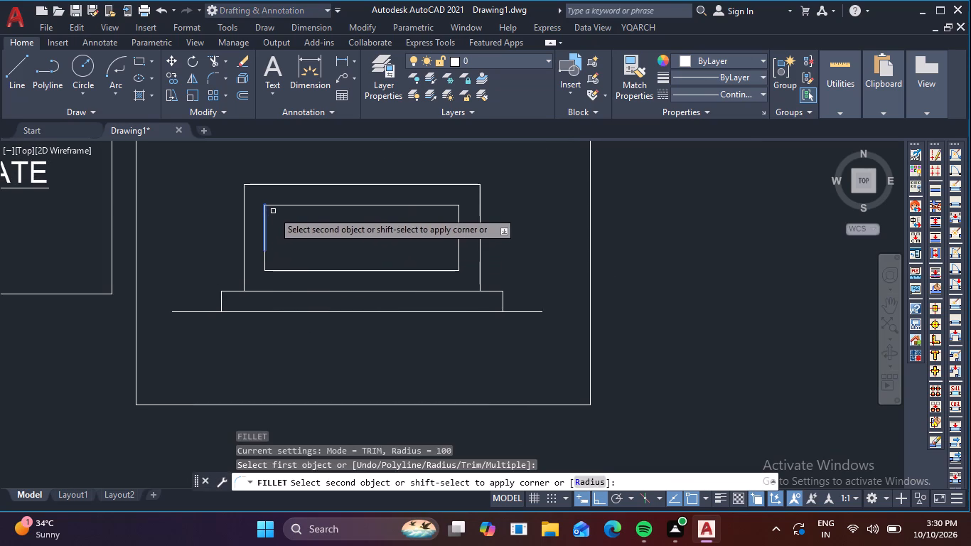
click(279, 206)
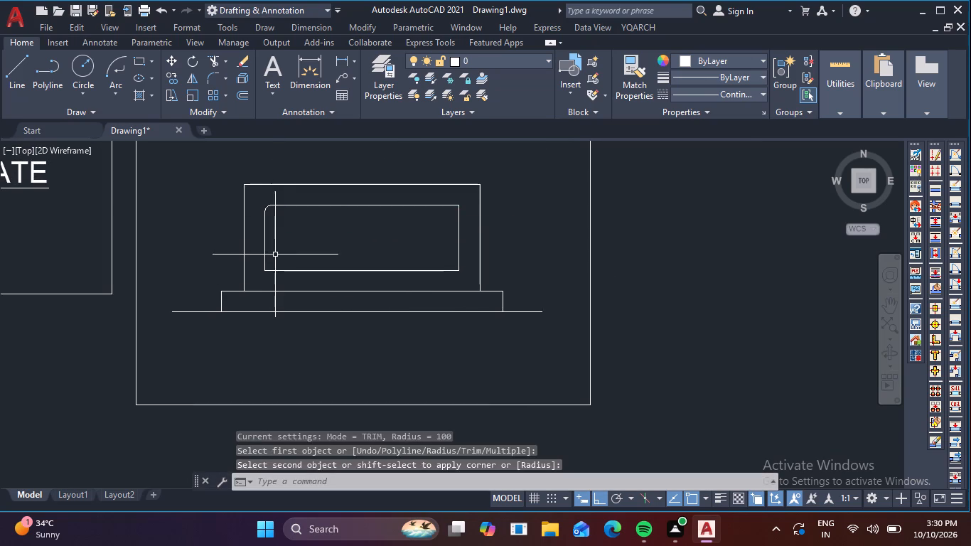
key(space)
click(555, 481)
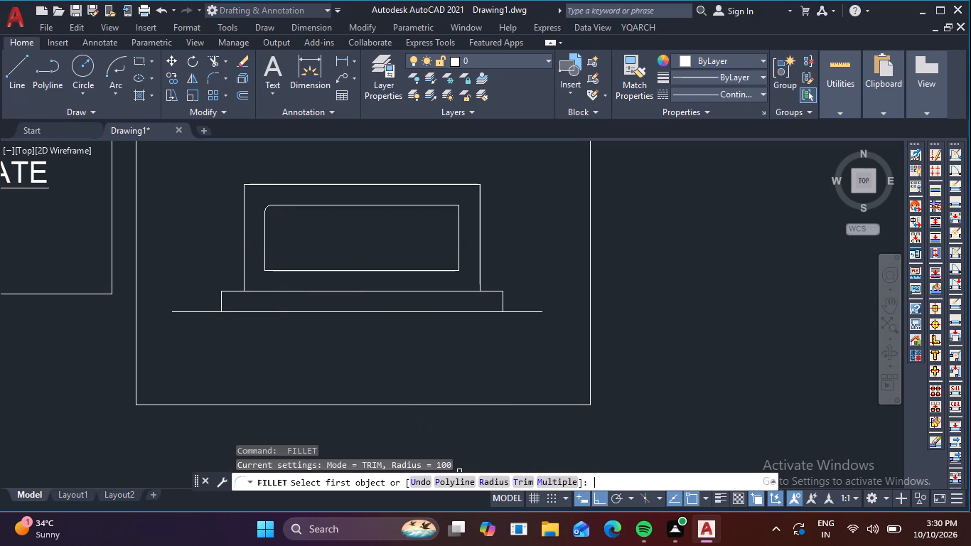
click(264, 258)
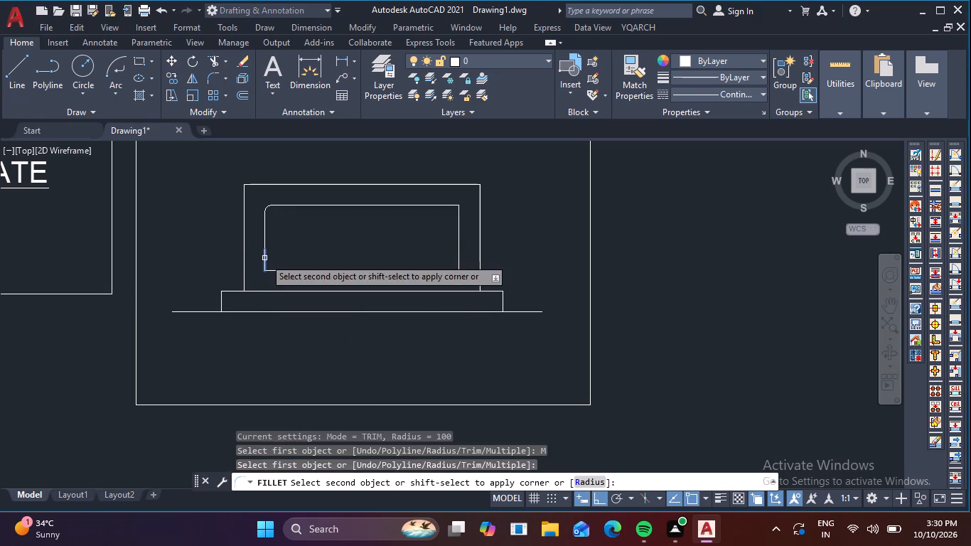
click(273, 269)
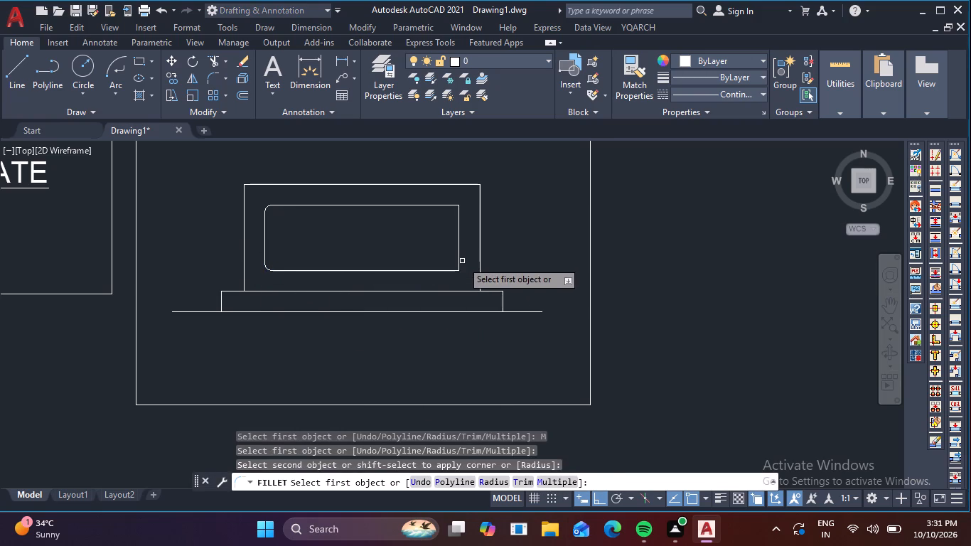
click(458, 264)
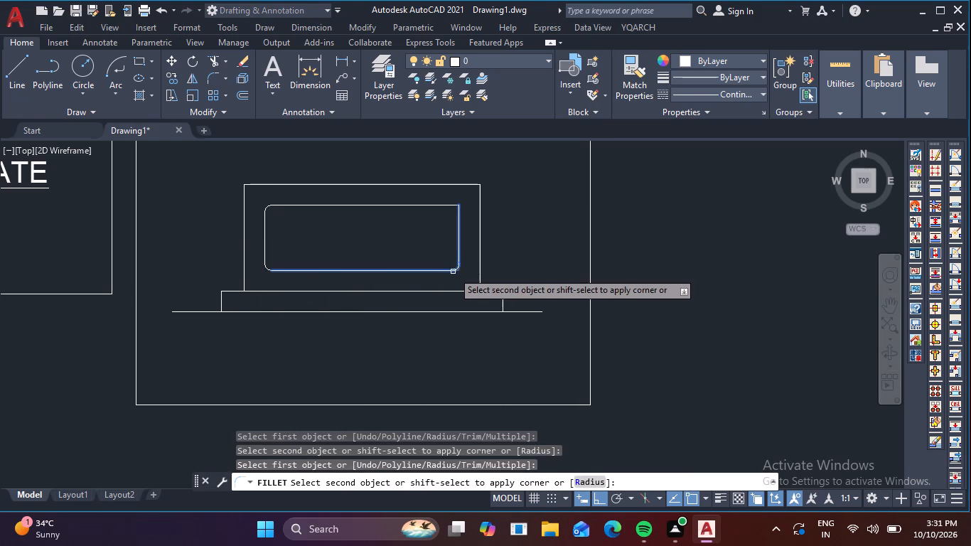
click(453, 272)
click(449, 204)
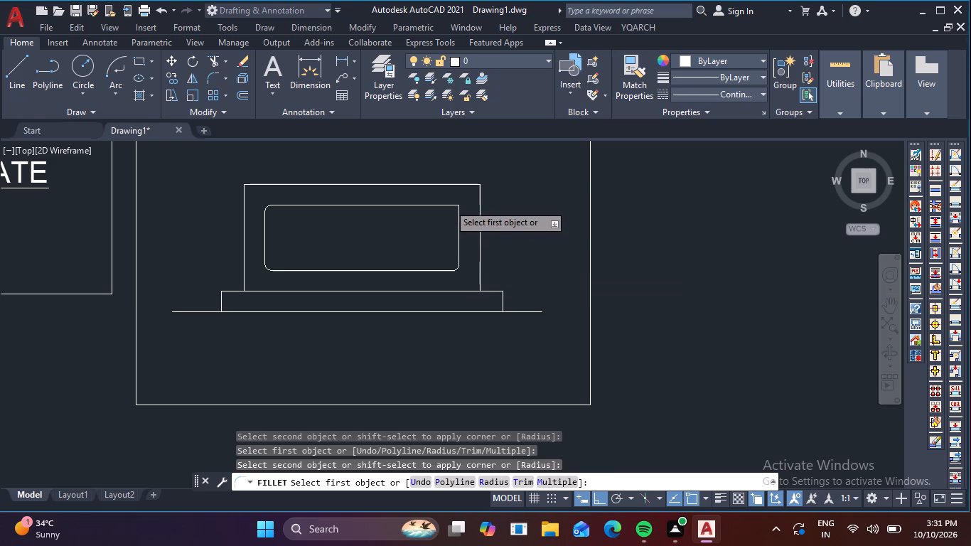
click(458, 217)
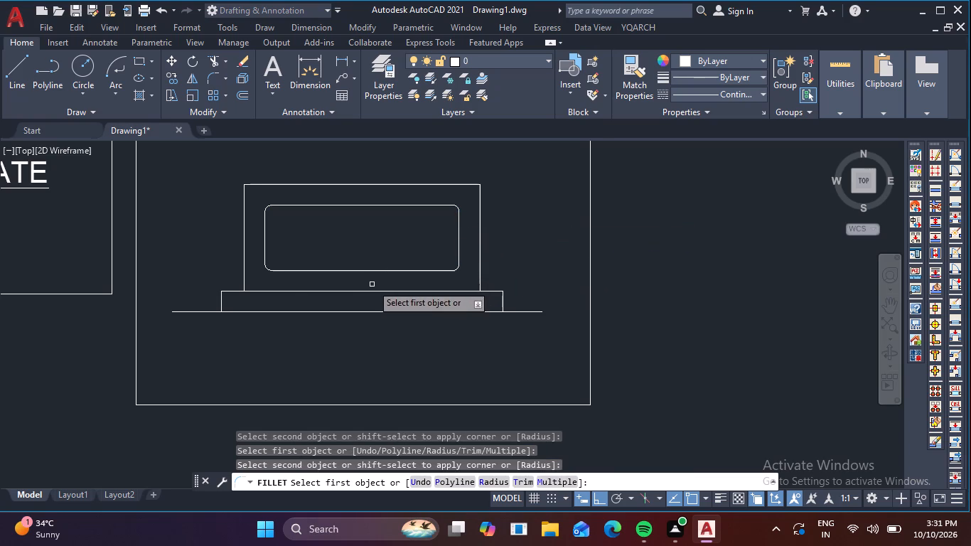
key(Escape)
key(Escape)
key(Escape)
key(Escape)
key(Escape)
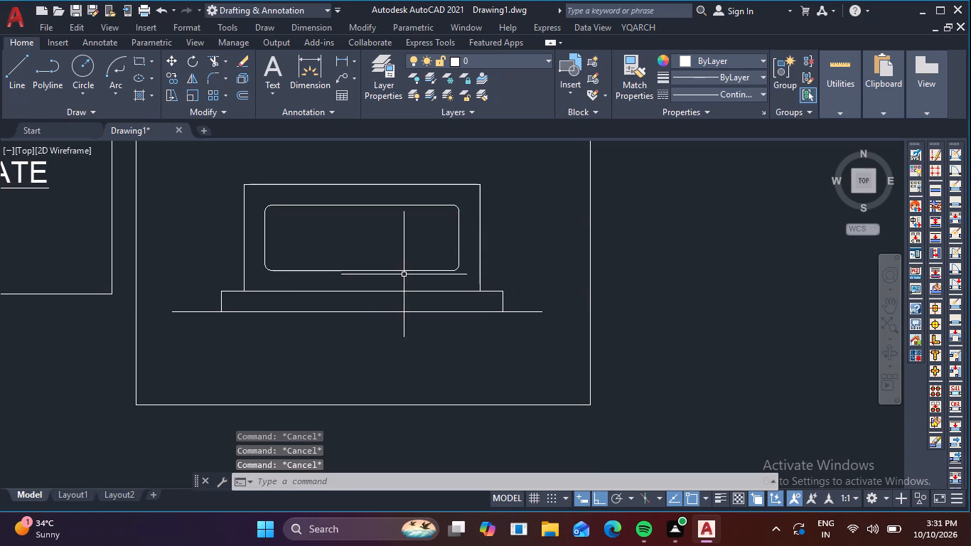
key(Escape)
key(Escape)
Draw a circle of radius 50 inside the rounded rectangle, near its left end and slightly above mid-height.
text(C)
key(space)
scroll(296, 236, up, 1)
click(297, 235)
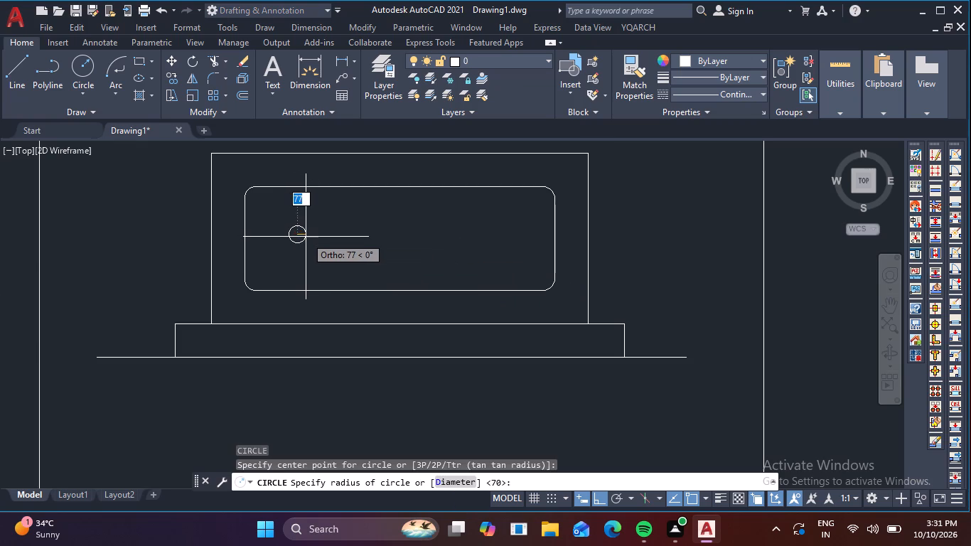
text(50)
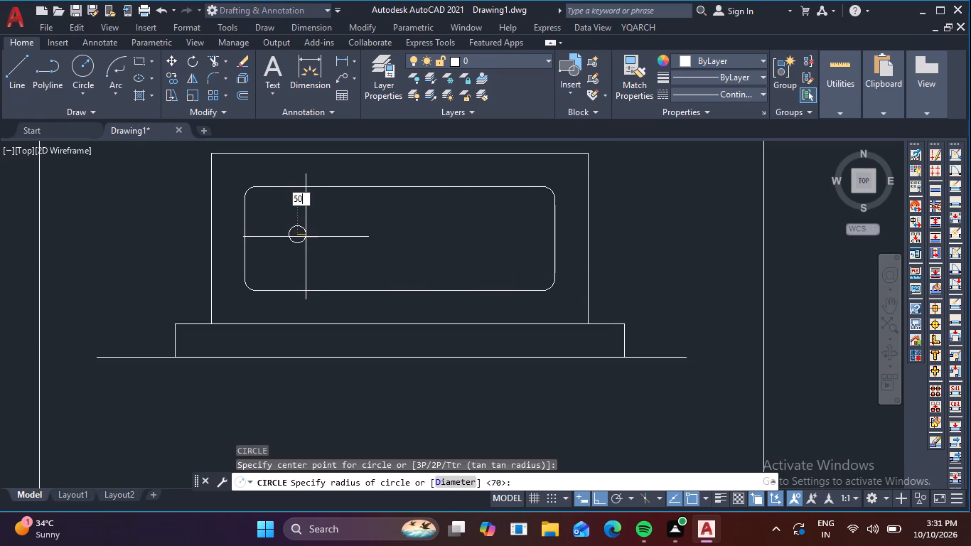
key(Return)
Copy the radius 50 circle from its top into the upper left rounded corner of the inner panel, with ortho off.
drag(307, 240, 304, 237)
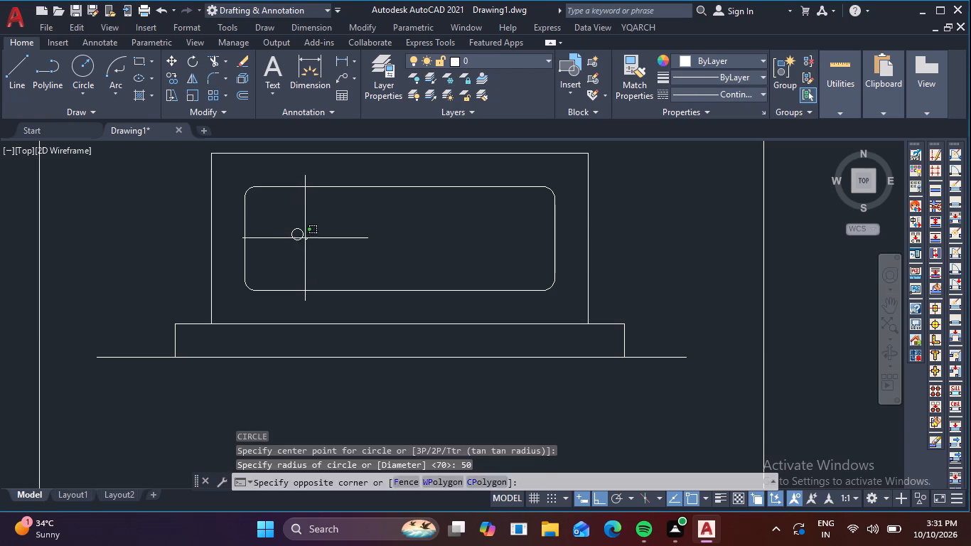
drag(304, 237, 299, 235)
click(293, 231)
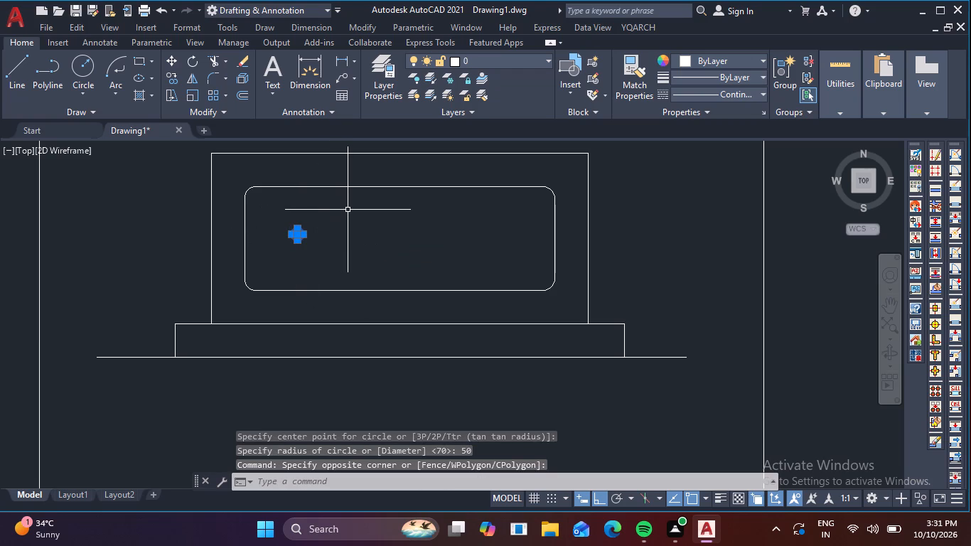
text(CO)
key(space)
scroll(313, 234, up, 2)
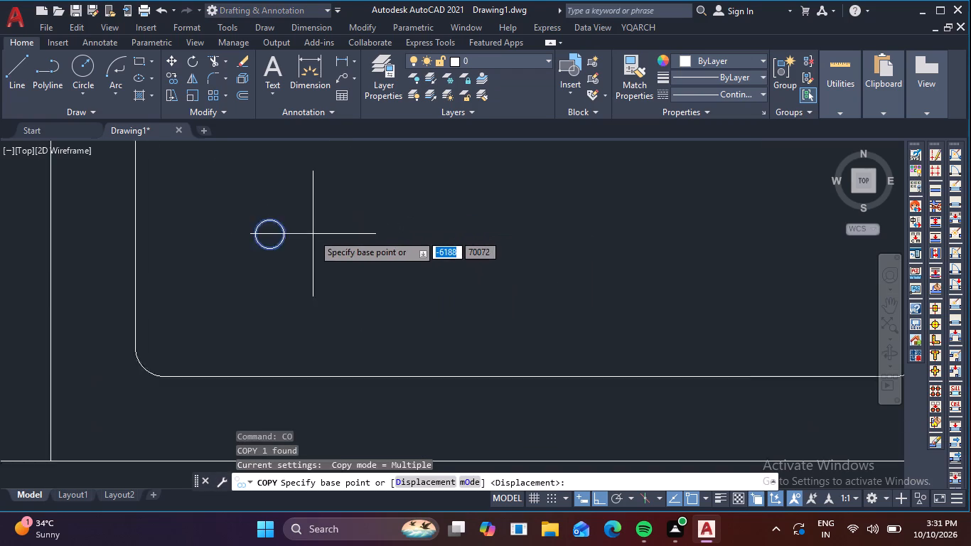
scroll(313, 234, up, 1)
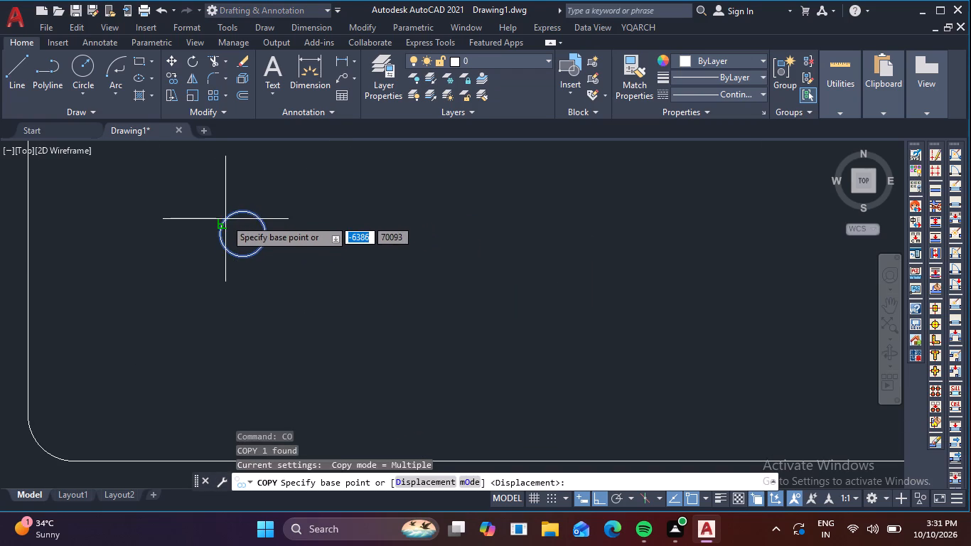
click(230, 215)
scroll(235, 191, down, 1)
middle_drag(236, 190, 352, 296)
key(F8)
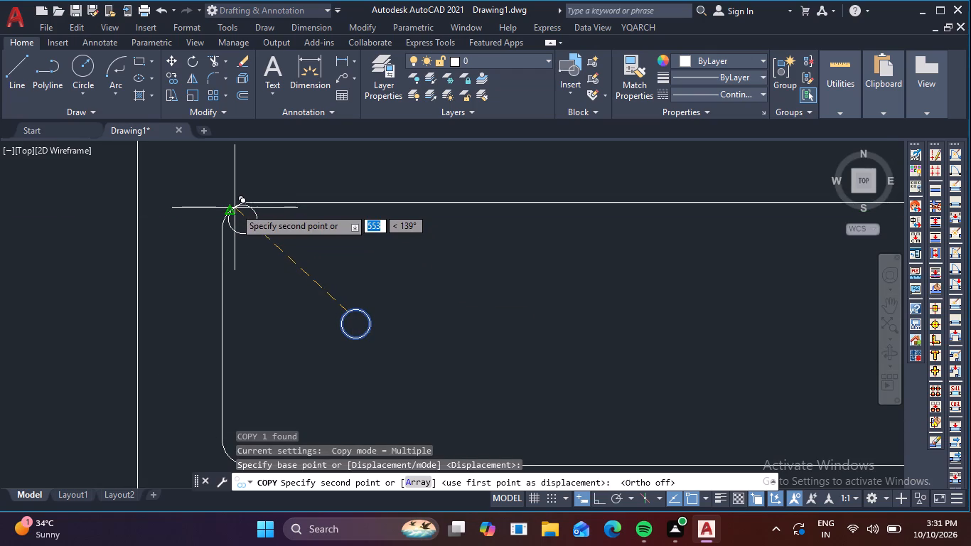
click(235, 208)
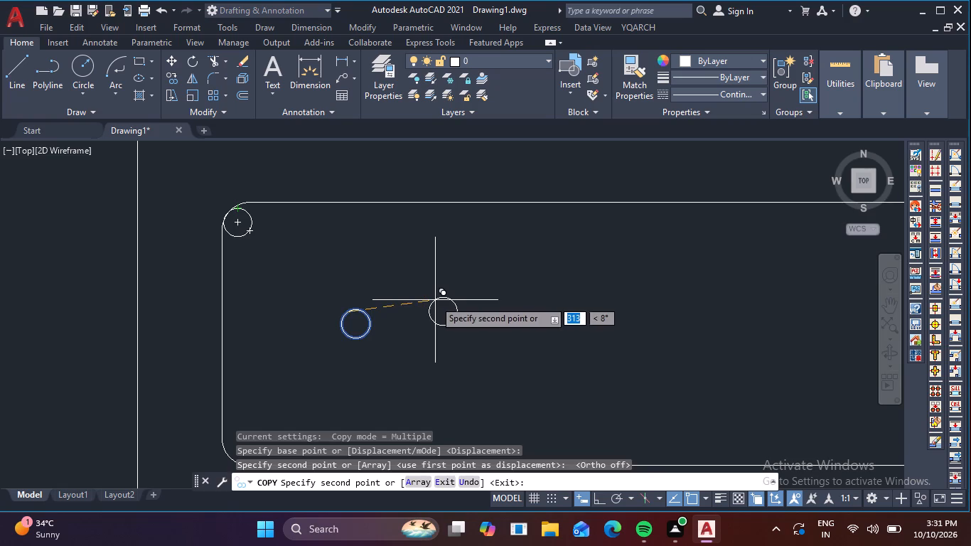
key(space)
Copy the original loose circle into the upper right rounded corner of the inner panel.
drag(401, 343, 367, 331)
click(326, 298)
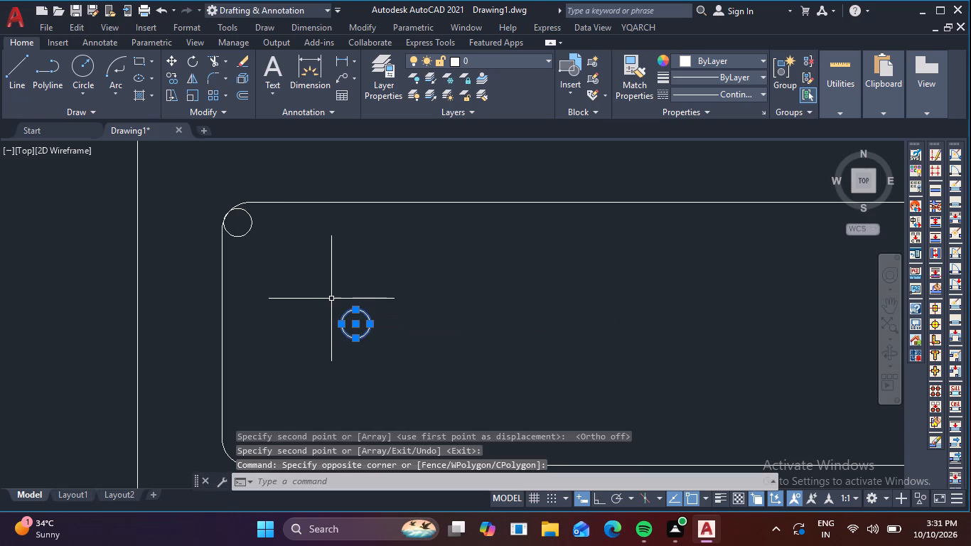
key(c)
key(o)
key(space)
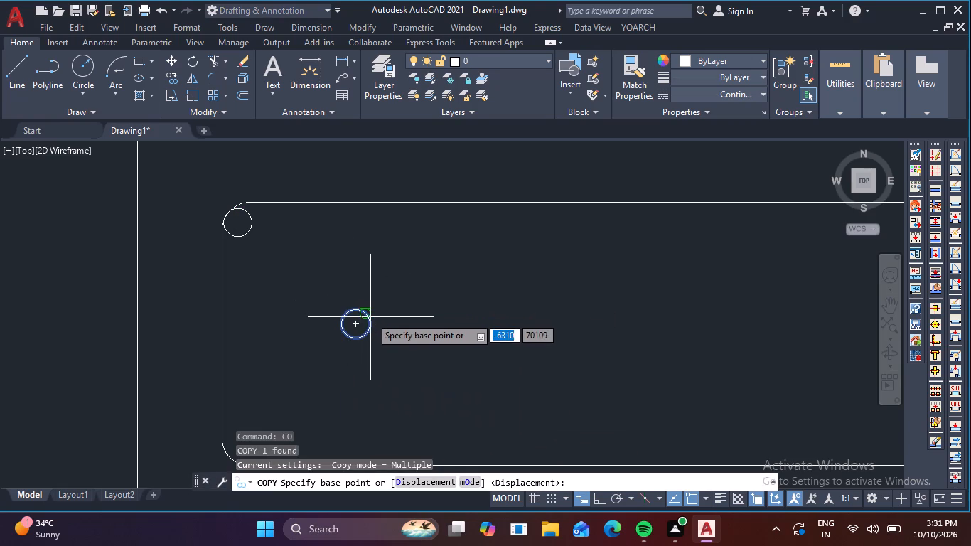
click(367, 316)
scroll(478, 262, down, 2)
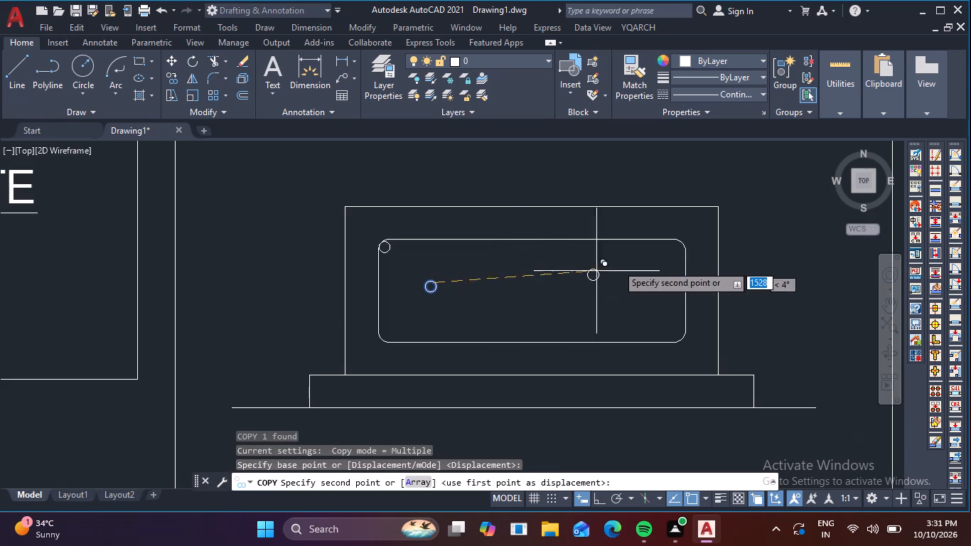
scroll(667, 250, up, 1)
click(689, 239)
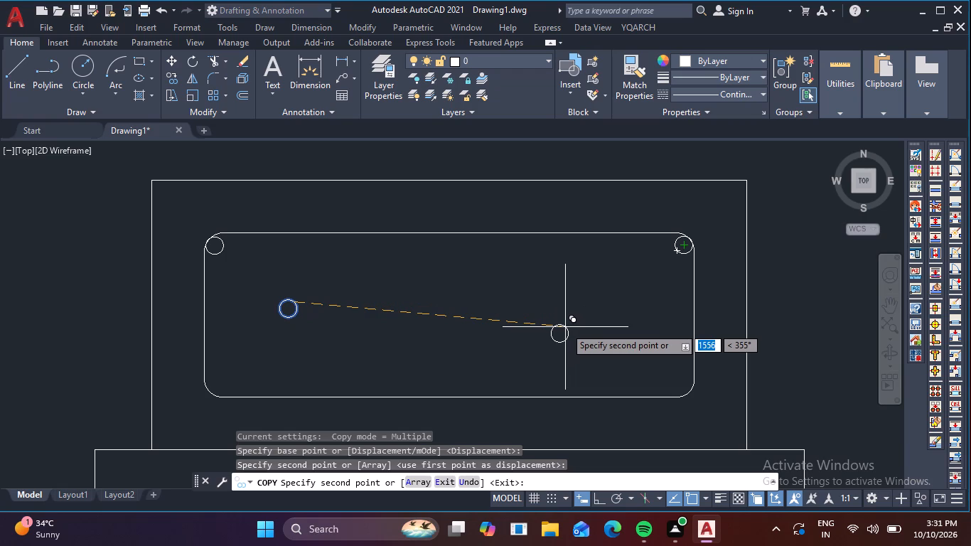
key(Escape)
Copy the loose circle by its top point to eleven roughly evenly spaced positions along the panel's top edge, between the corner circles.
drag(313, 321, 304, 319)
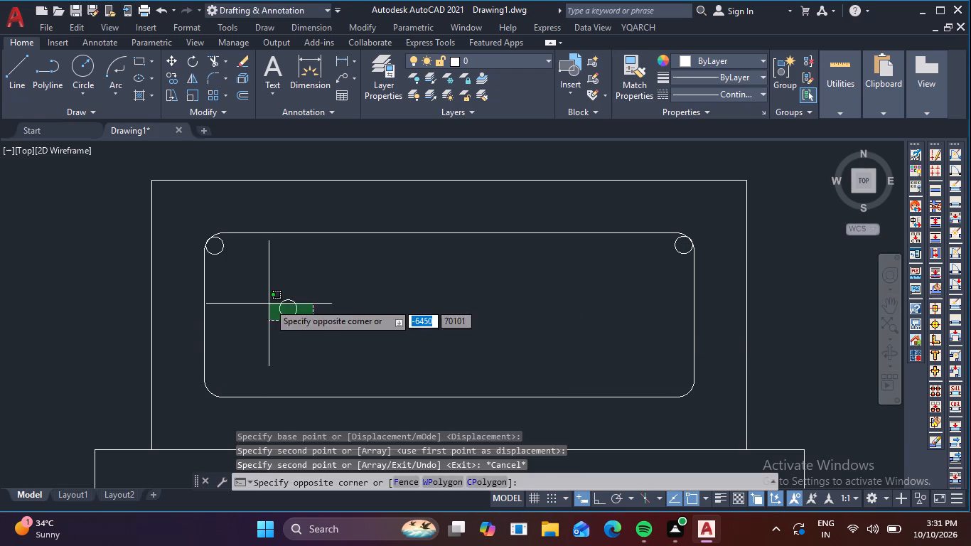
drag(269, 294, 264, 287)
key(c)
key(o)
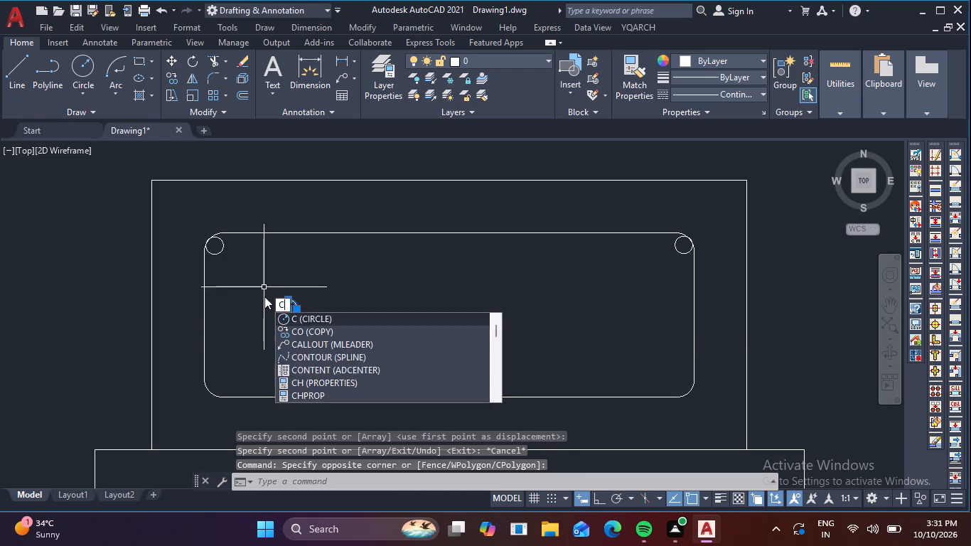
key(space)
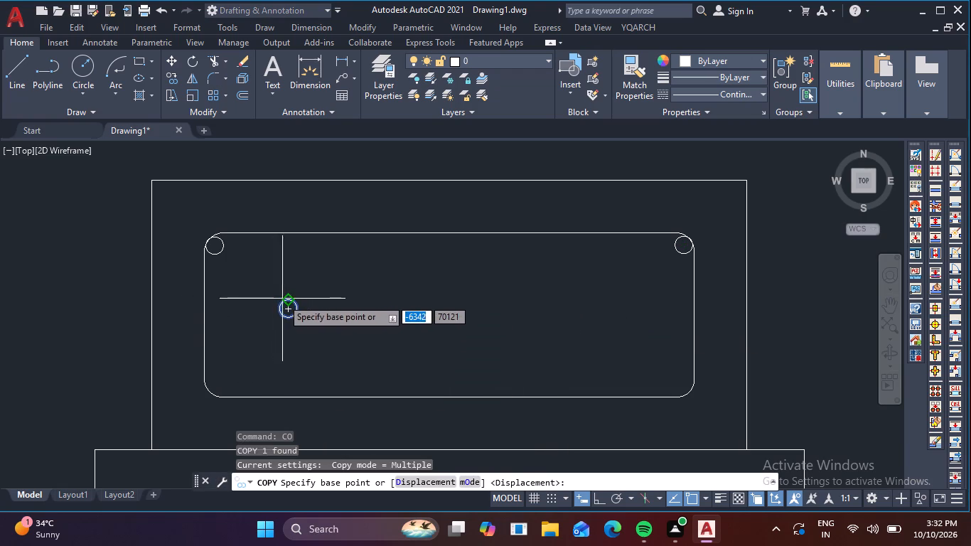
click(289, 301)
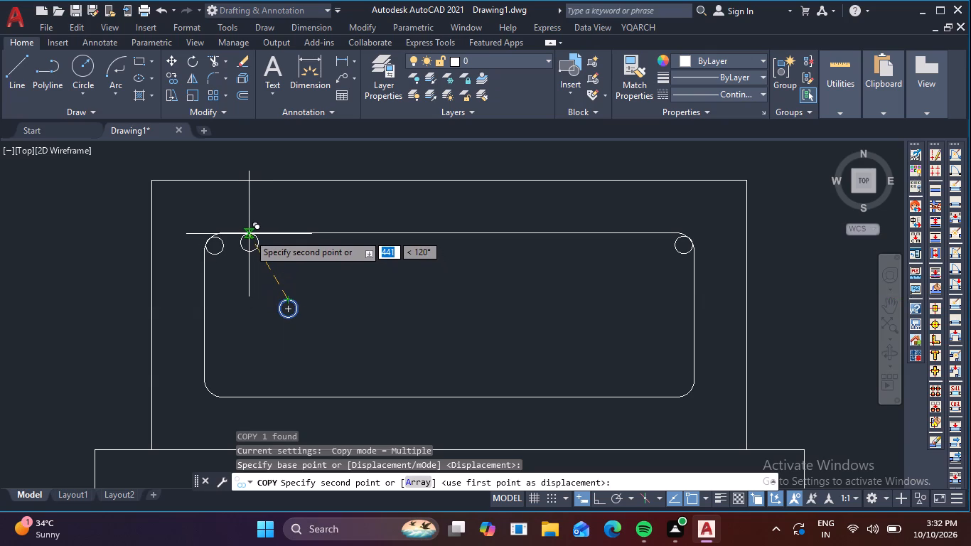
click(249, 234)
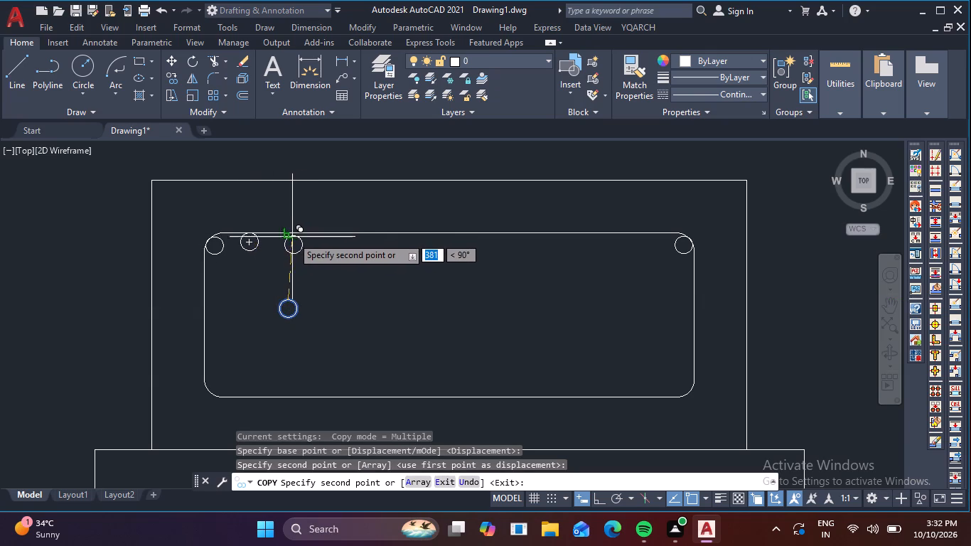
click(292, 237)
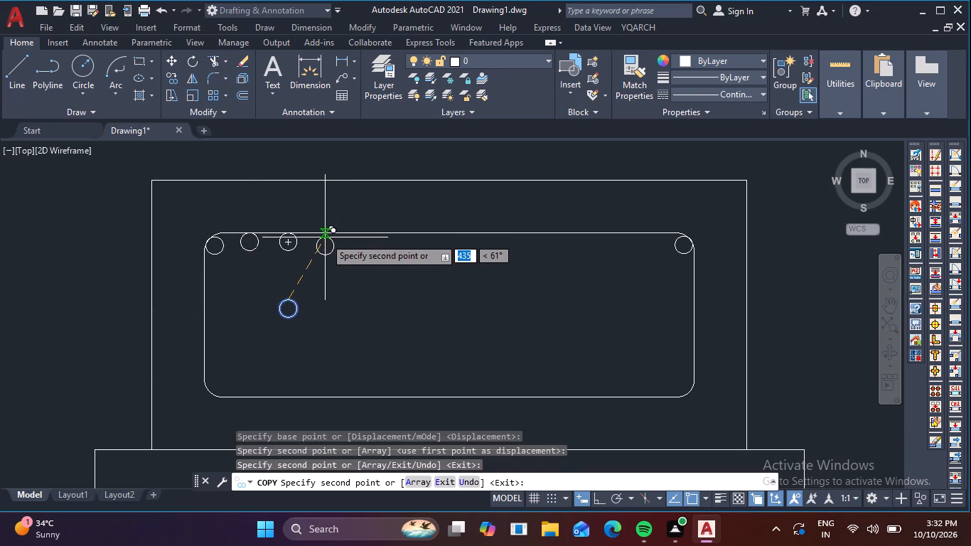
click(328, 232)
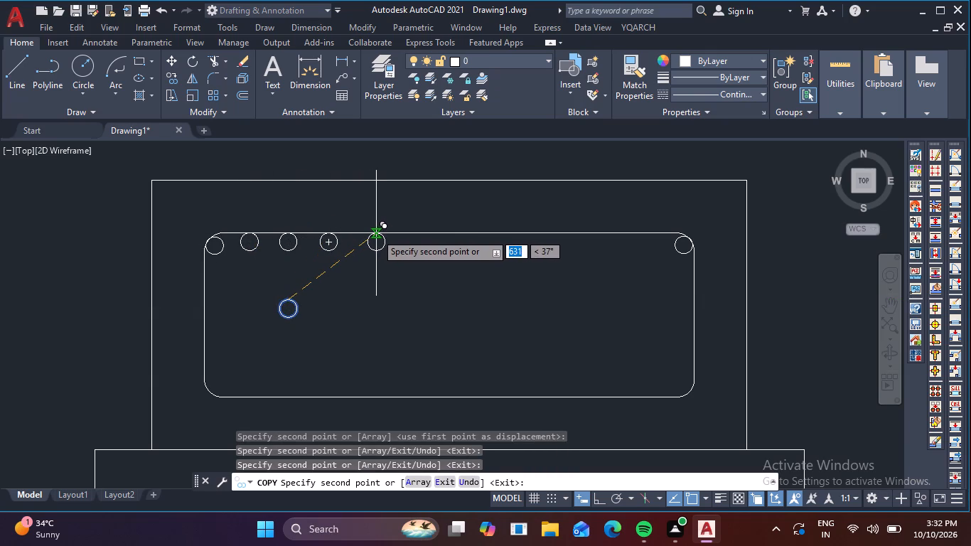
click(376, 233)
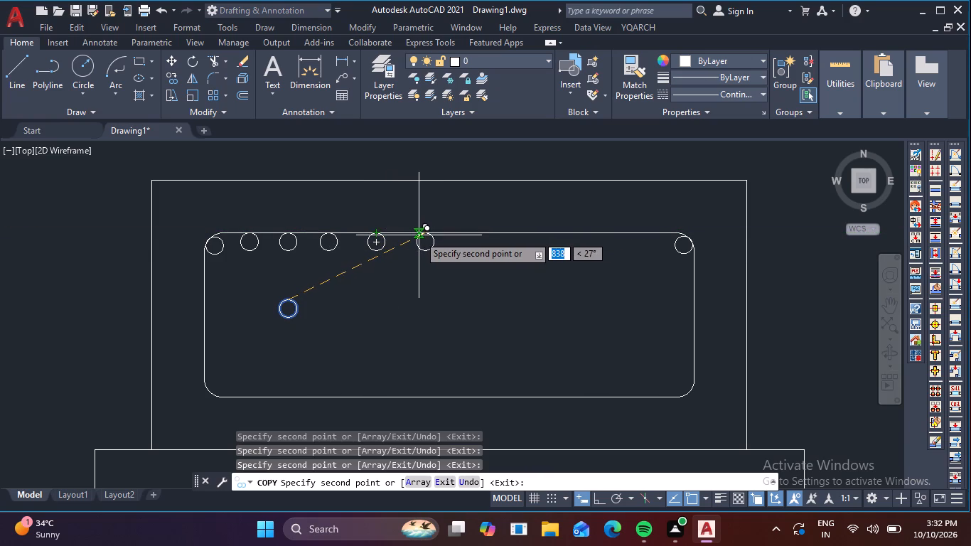
click(419, 235)
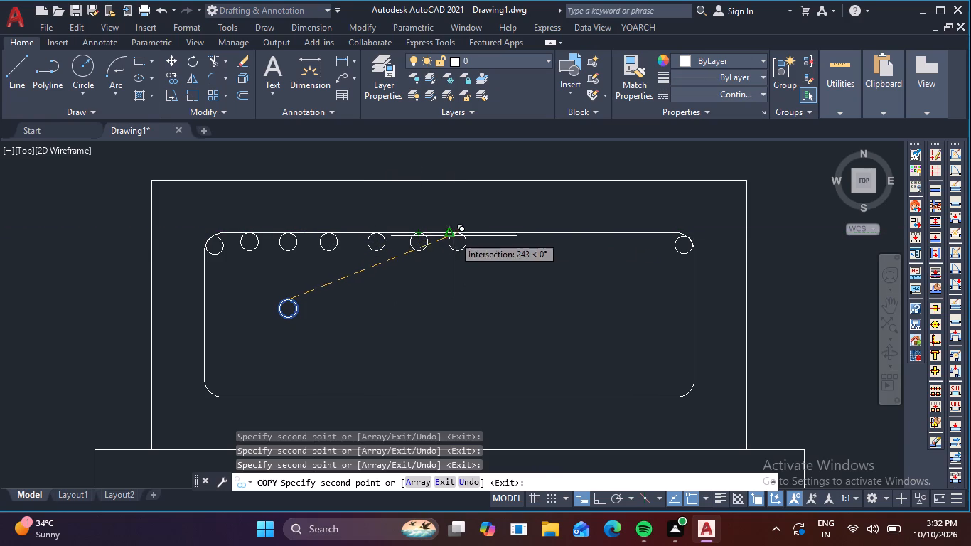
click(461, 235)
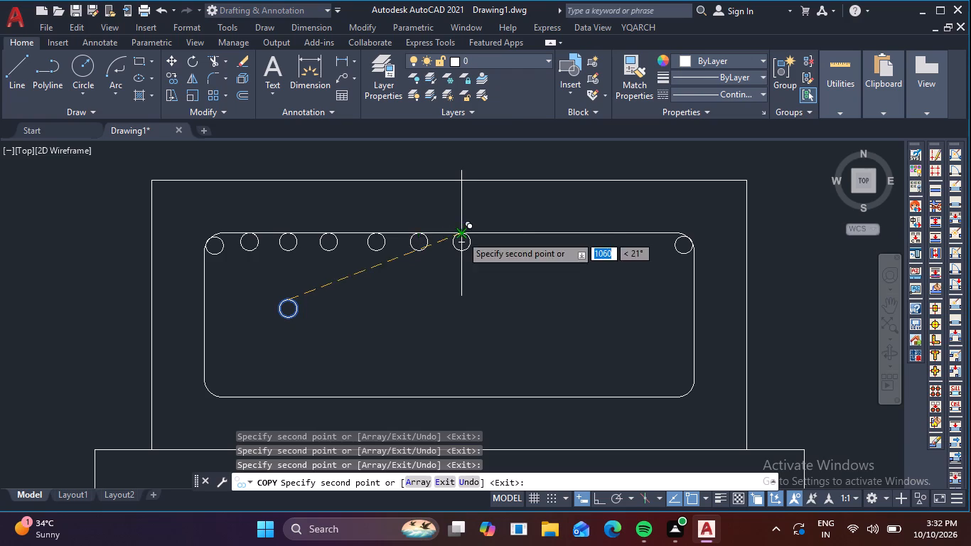
click(505, 235)
click(541, 235)
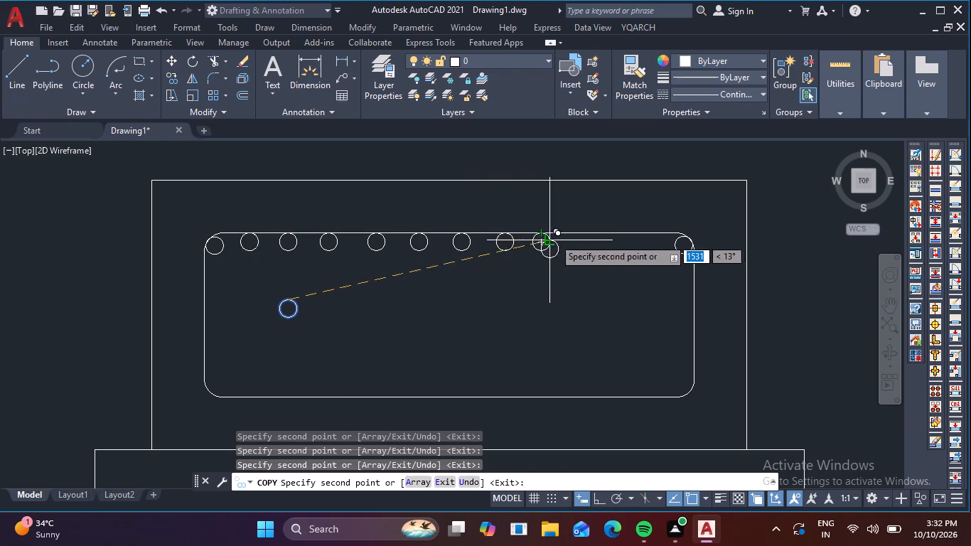
click(576, 237)
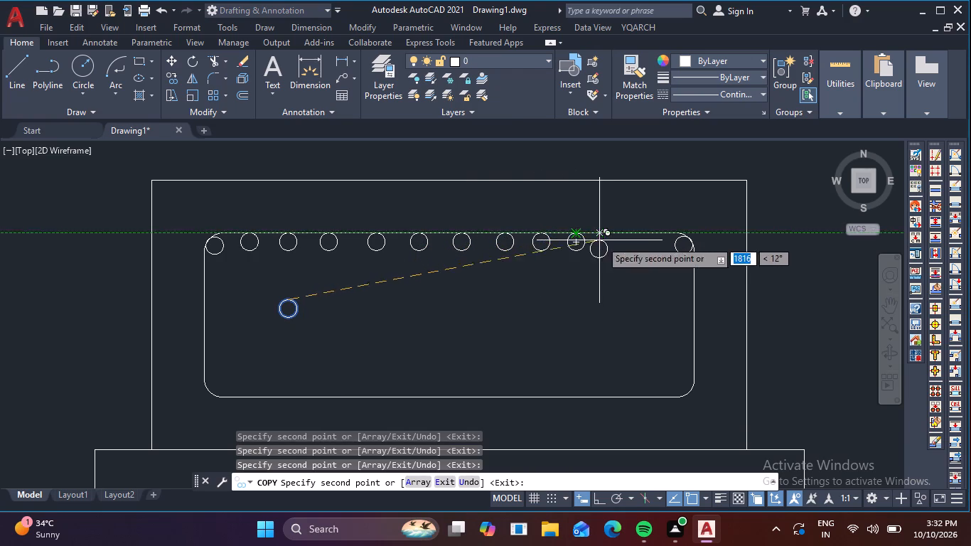
click(612, 239)
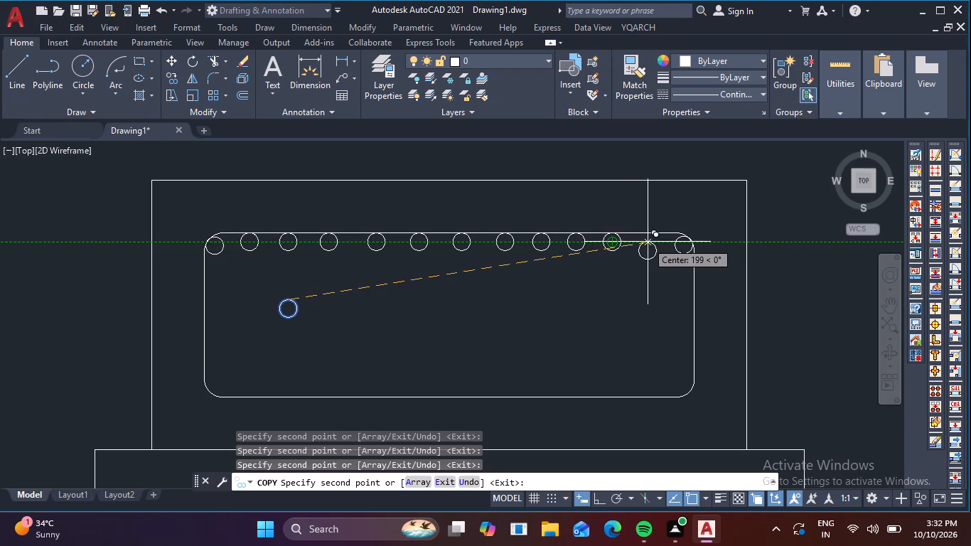
click(649, 240)
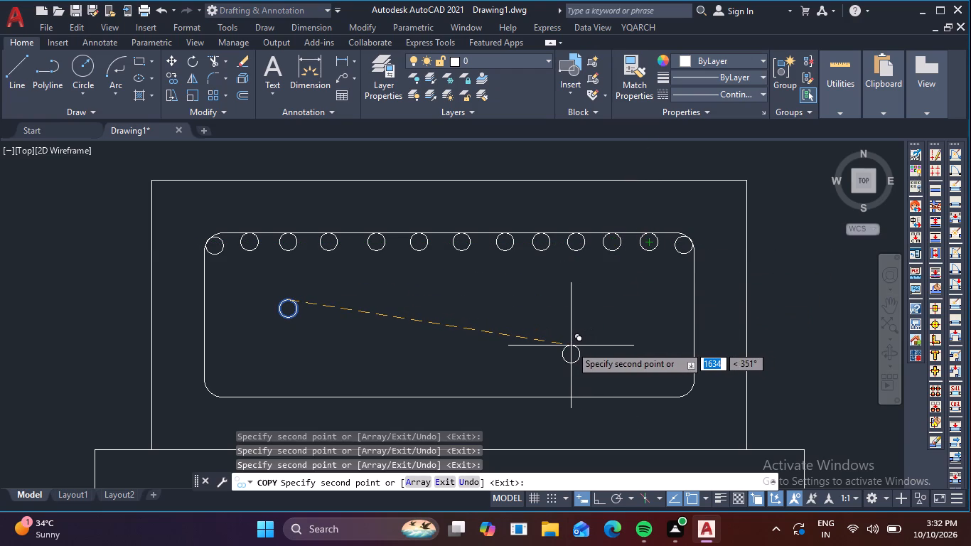
key(Escape)
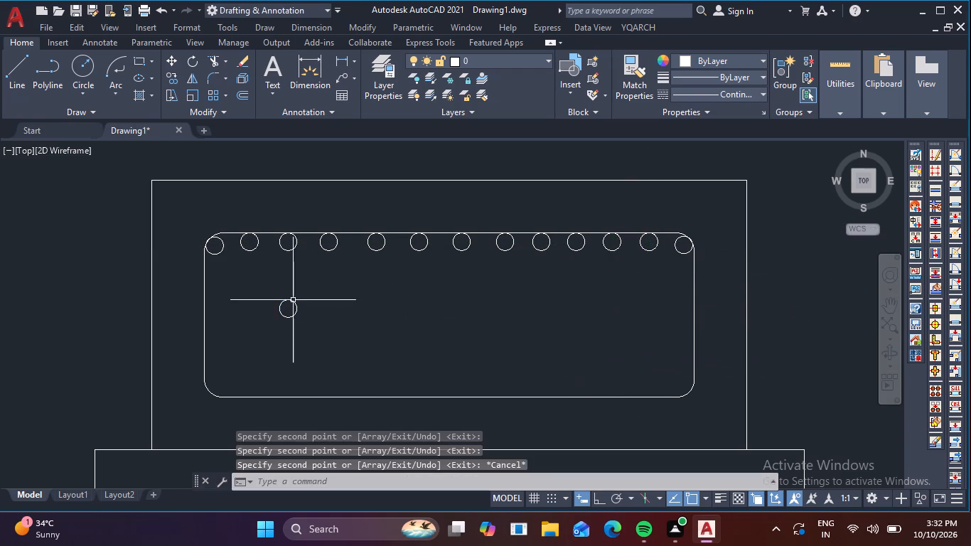
Erase the original loose circle inside the rounded panel.
click(289, 299)
key(Delete)
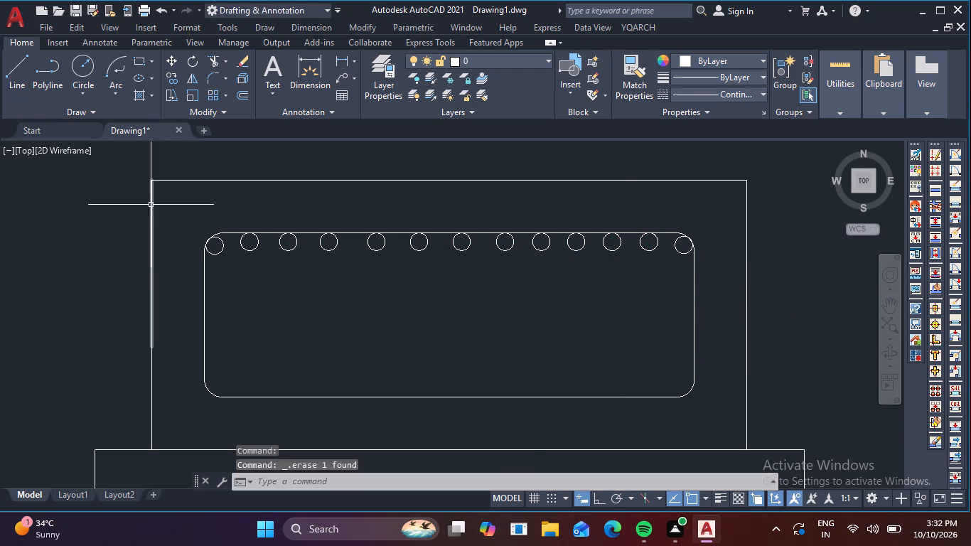
Mirror all 13 top-row circles about the panel's horizontal midline to form a bottom row, keeping the source circles.
click(200, 212)
click(206, 237)
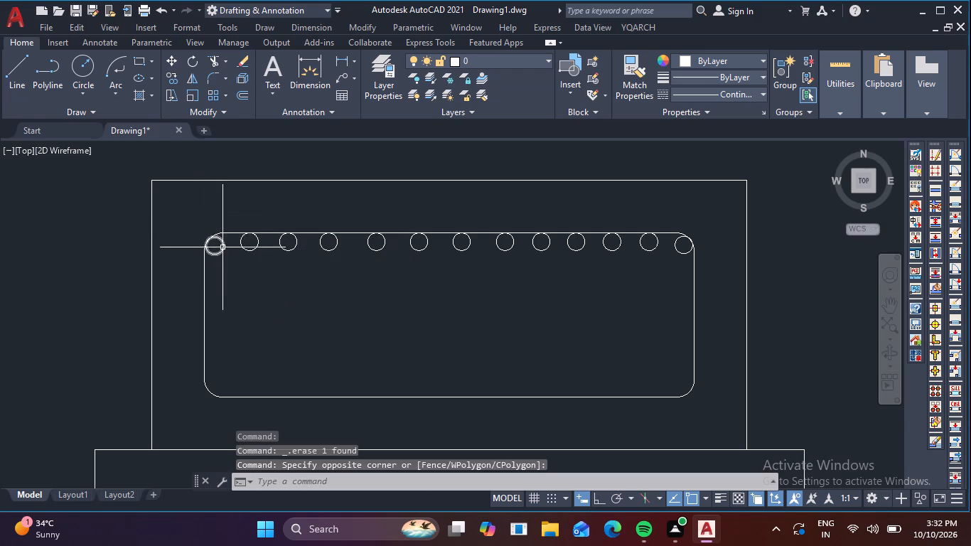
click(224, 248)
click(242, 245)
click(258, 220)
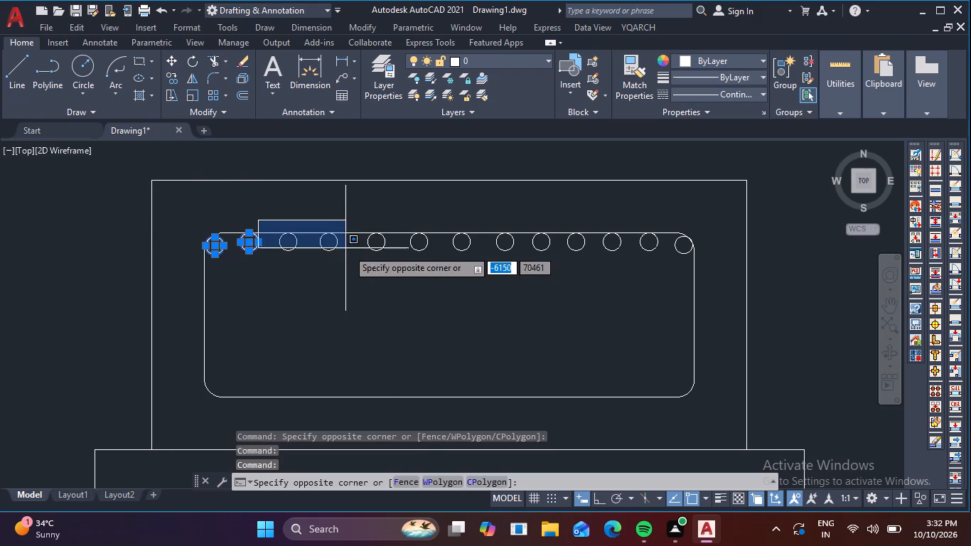
click(663, 265)
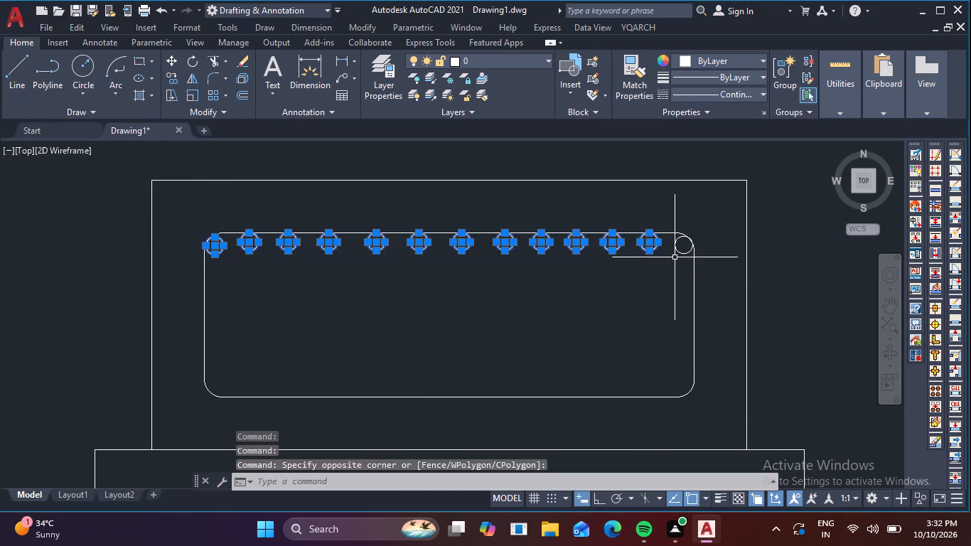
click(683, 252)
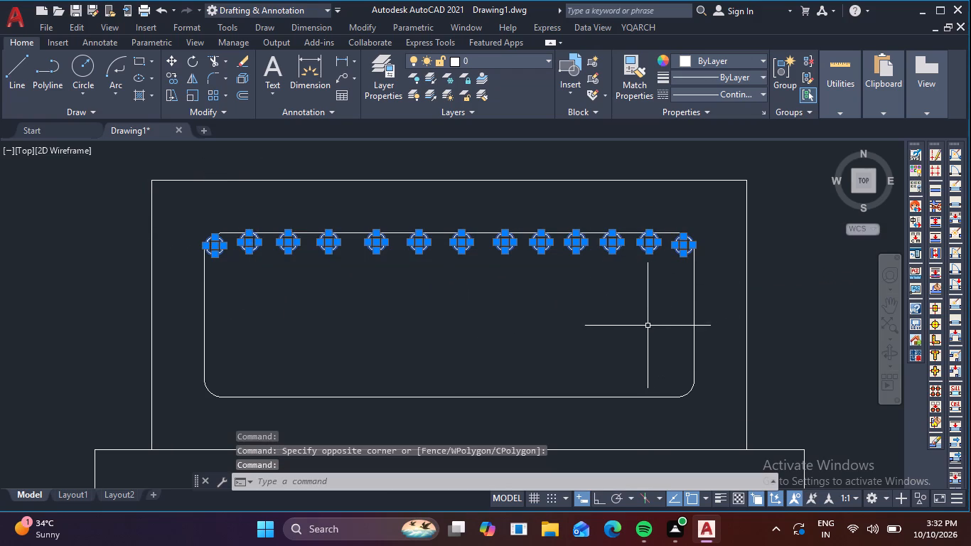
key(m)
key(i)
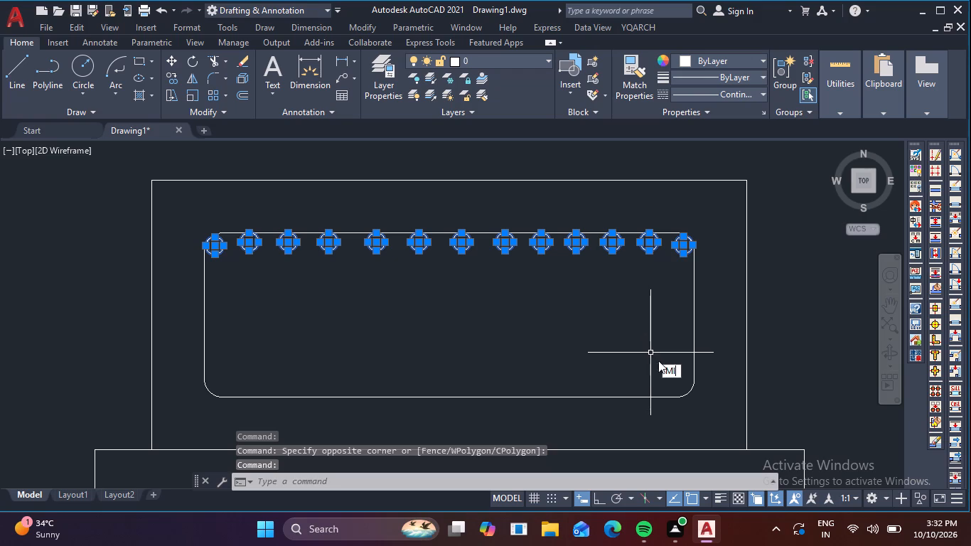
key(space)
click(693, 315)
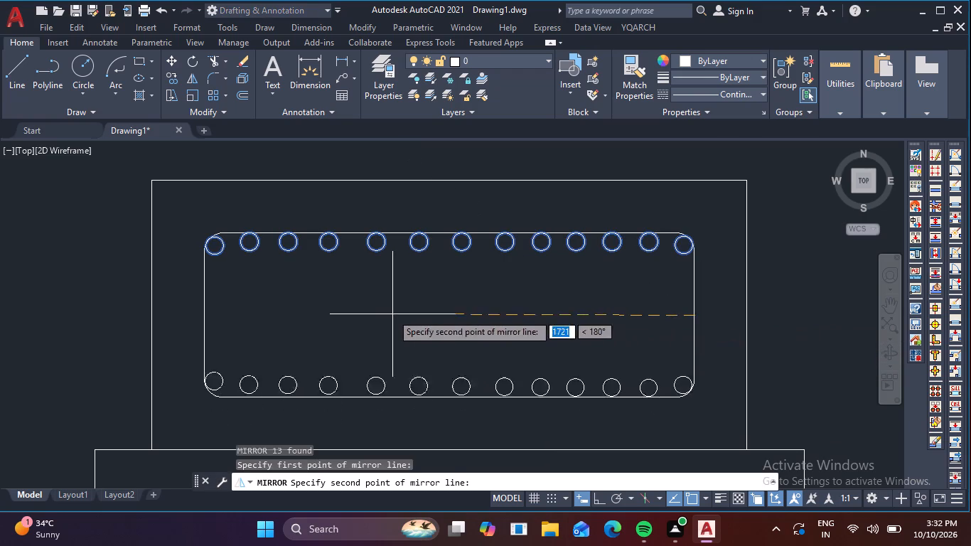
click(208, 317)
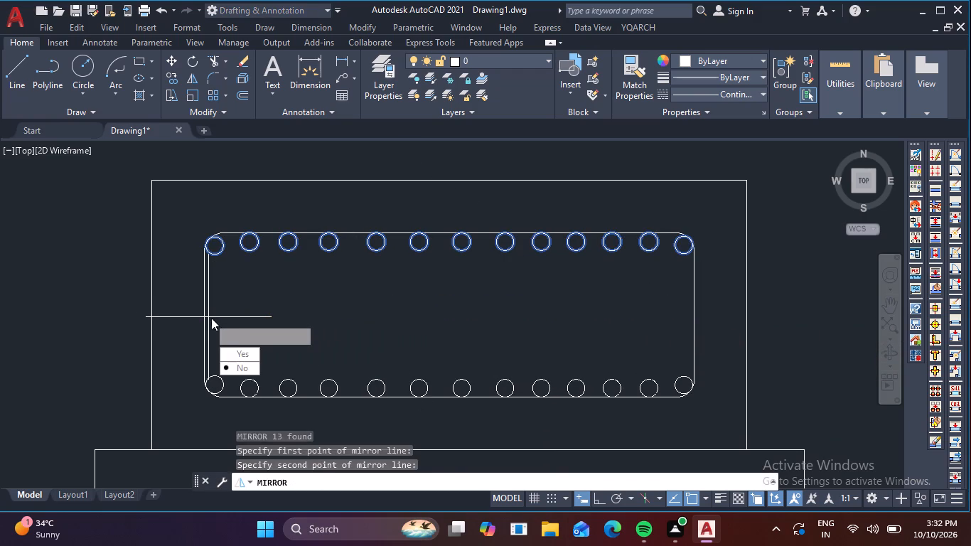
key(space)
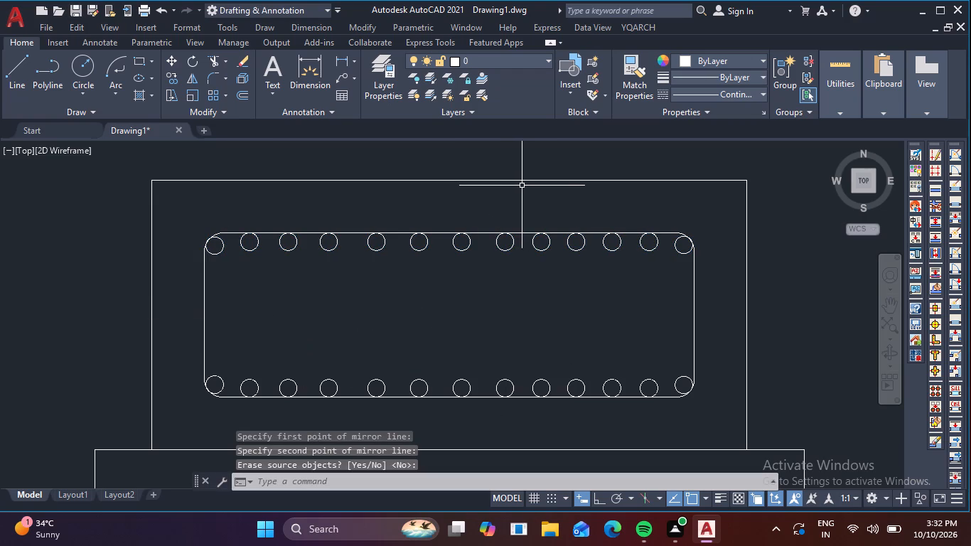
scroll(523, 193, down, 2)
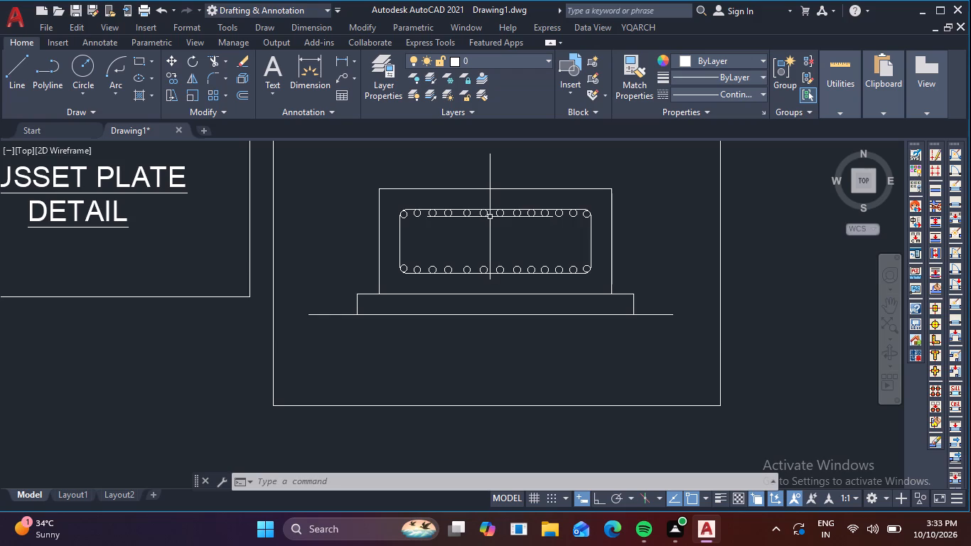
With Ortho on, draw an open hooked bar from the eighth top-row circle's right quadrant: about 785 down, across to the third bottom-row circle beyond, about 277 up.
scroll(491, 216, up, 2)
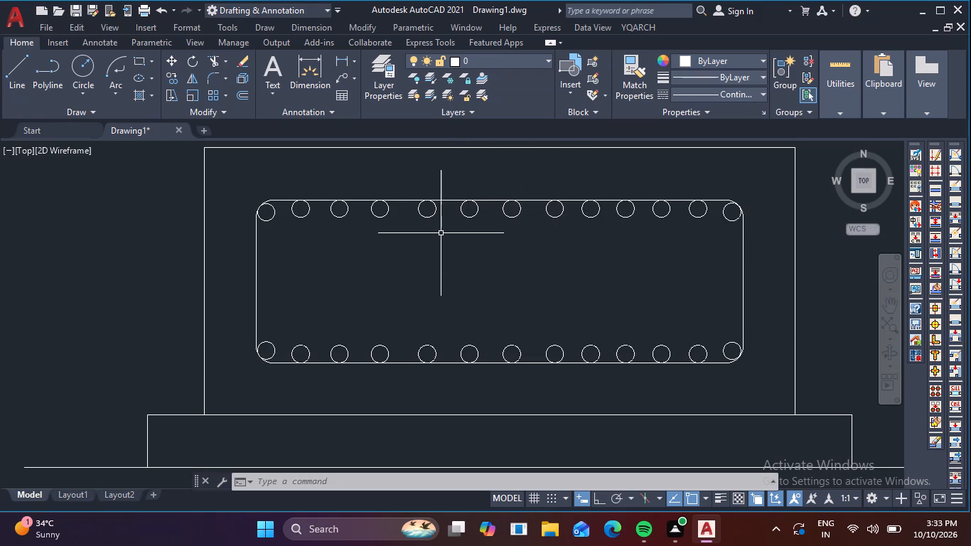
key(Escape)
key(Escape)
key(Escape)
text(L)
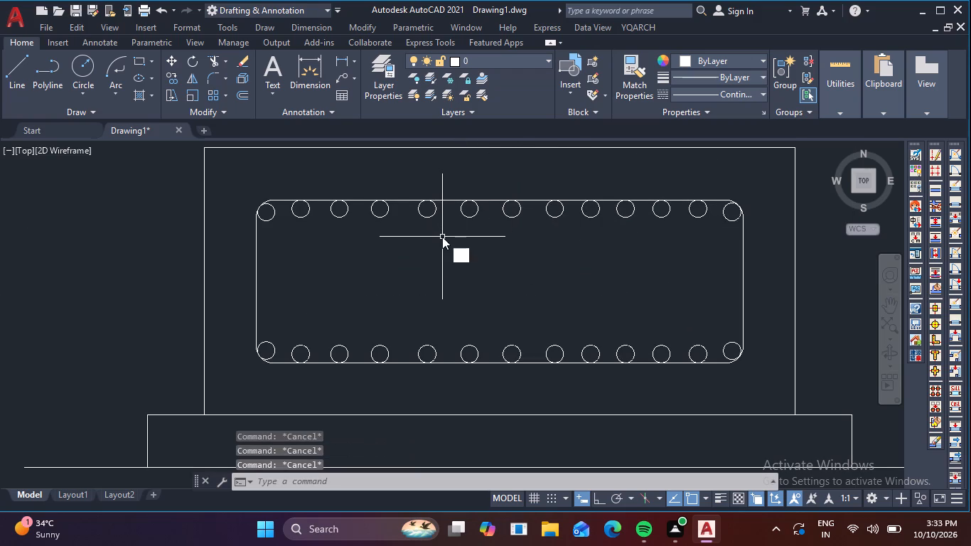
key(space)
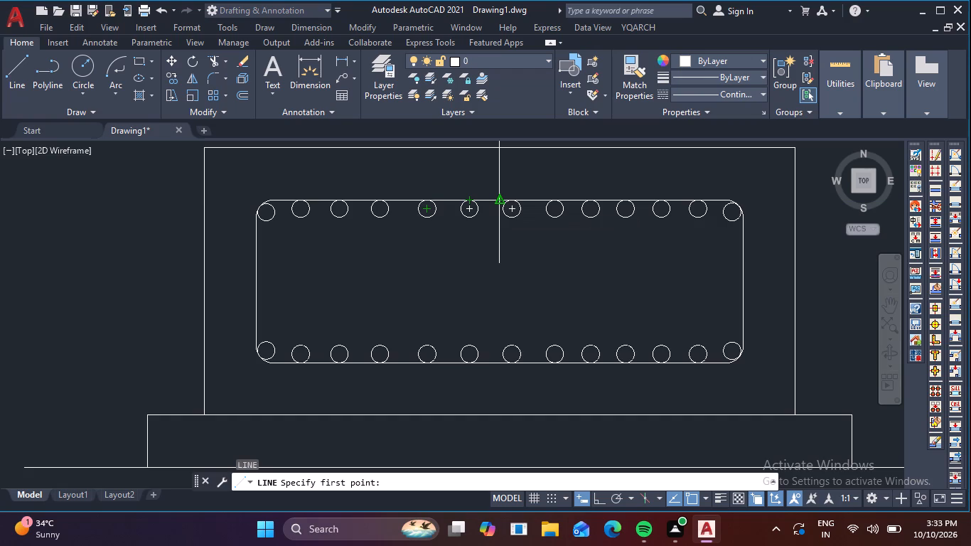
click(564, 211)
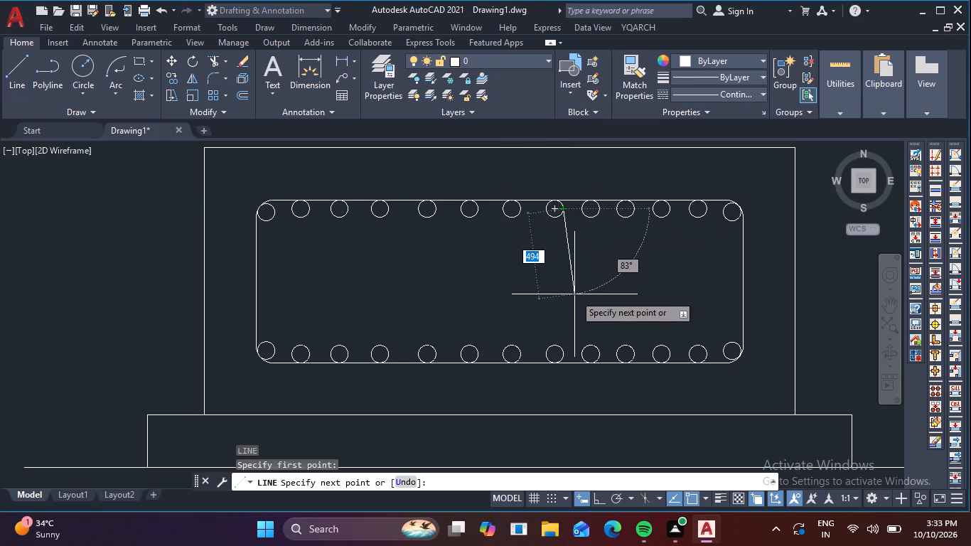
key(F8)
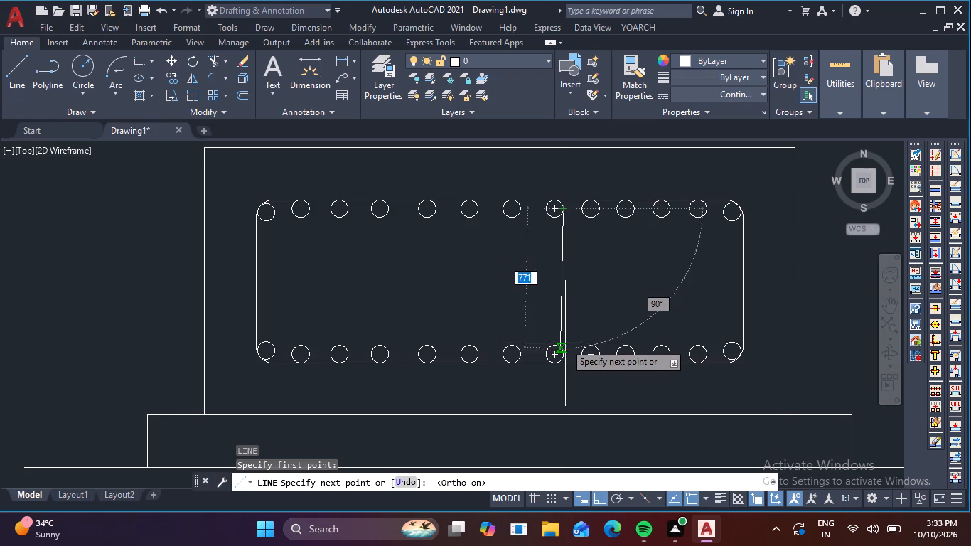
scroll(565, 343, up, 2)
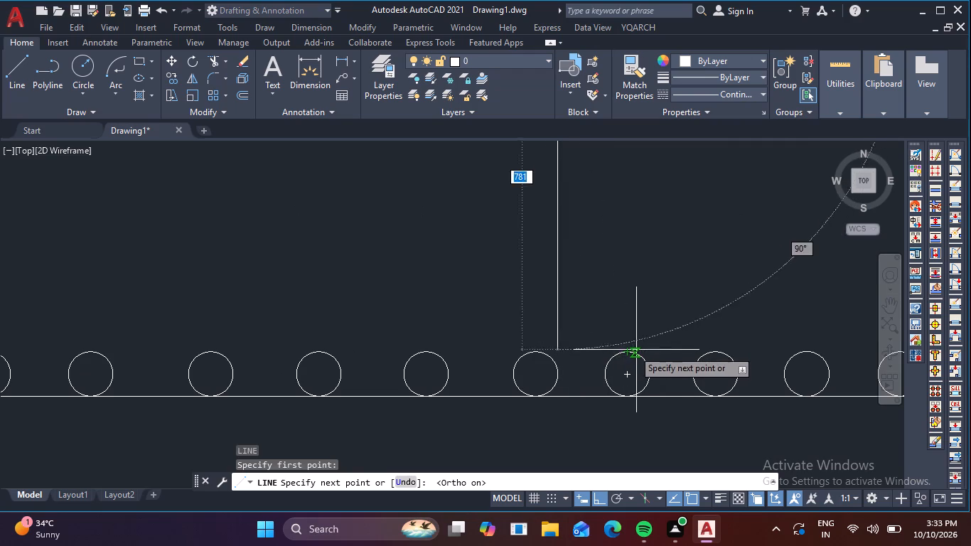
click(558, 353)
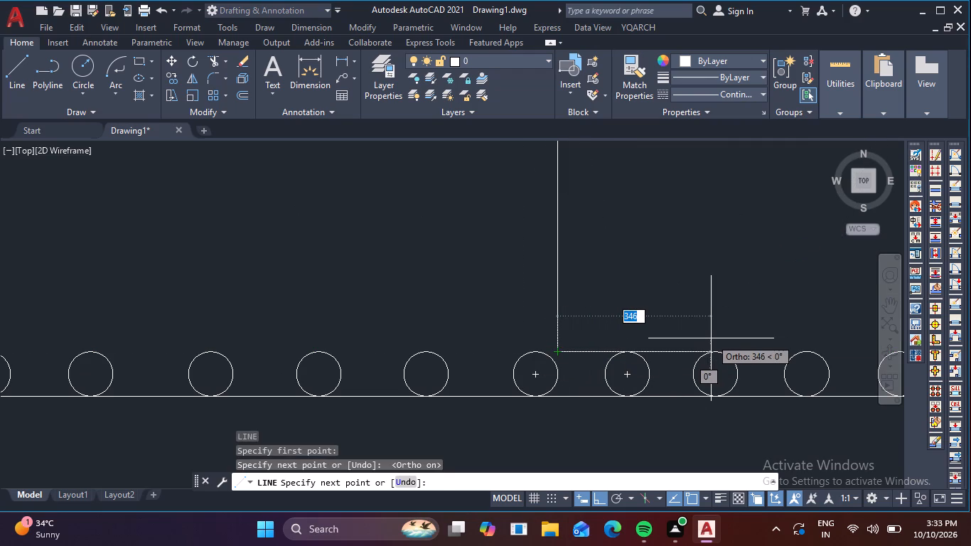
middle_drag(711, 338, 531, 361)
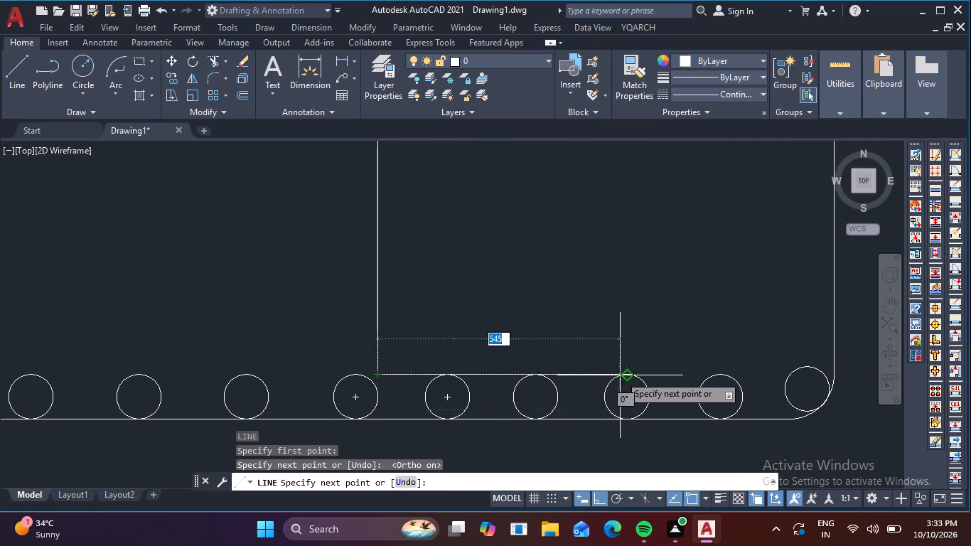
click(626, 372)
click(623, 251)
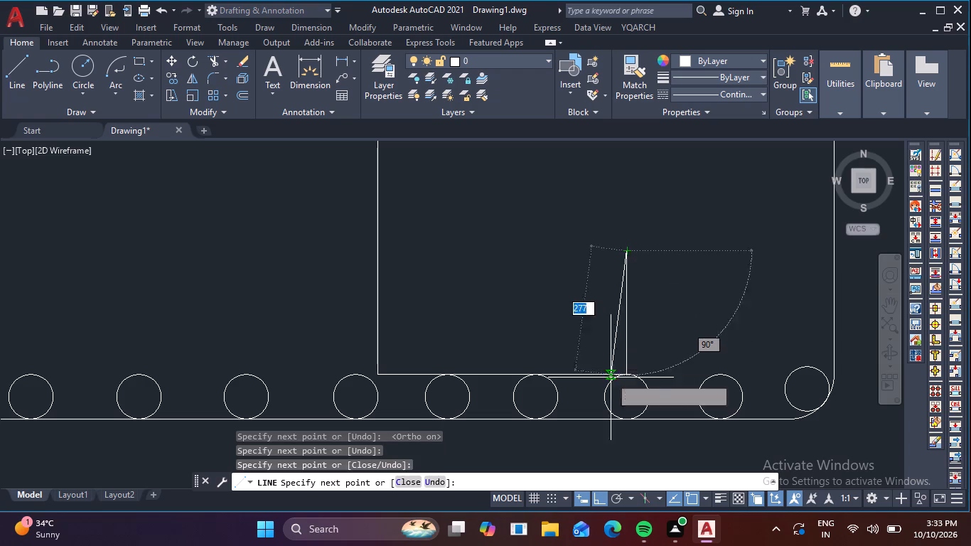
key(Escape)
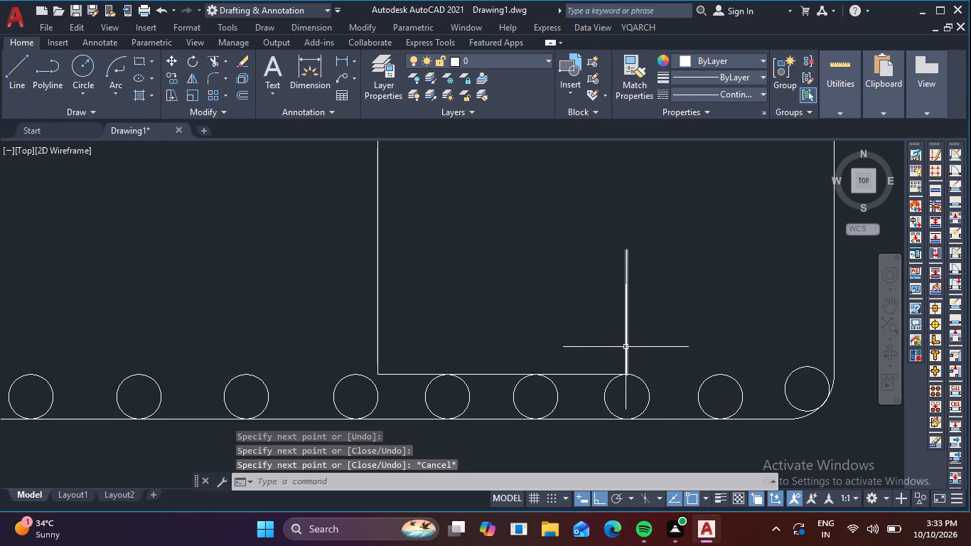
Mirror the hooked bar's three lines about the block's vertical centreline, keeping the source lines.
click(625, 346)
click(595, 375)
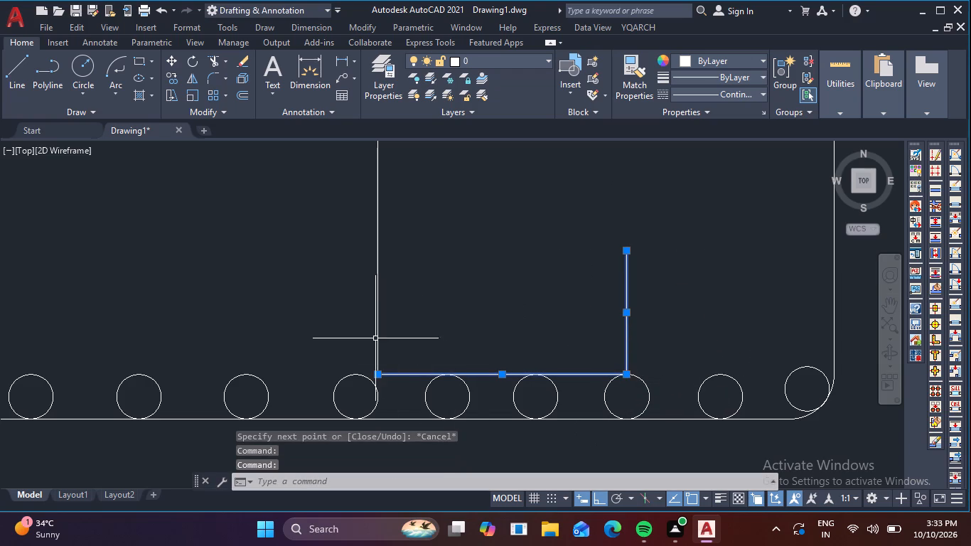
click(375, 337)
click(393, 322)
drag(393, 322, 378, 316)
click(351, 305)
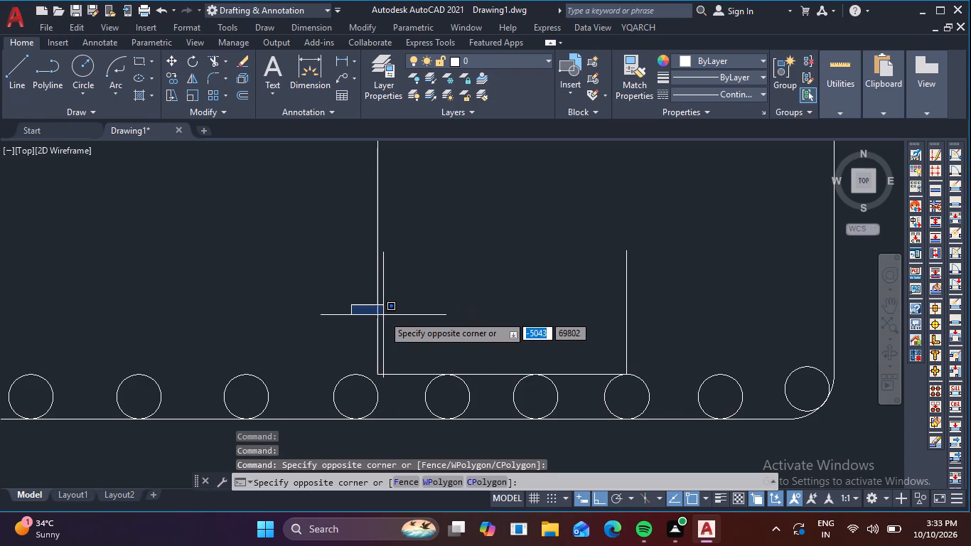
click(382, 314)
drag(487, 386, 487, 375)
click(477, 354)
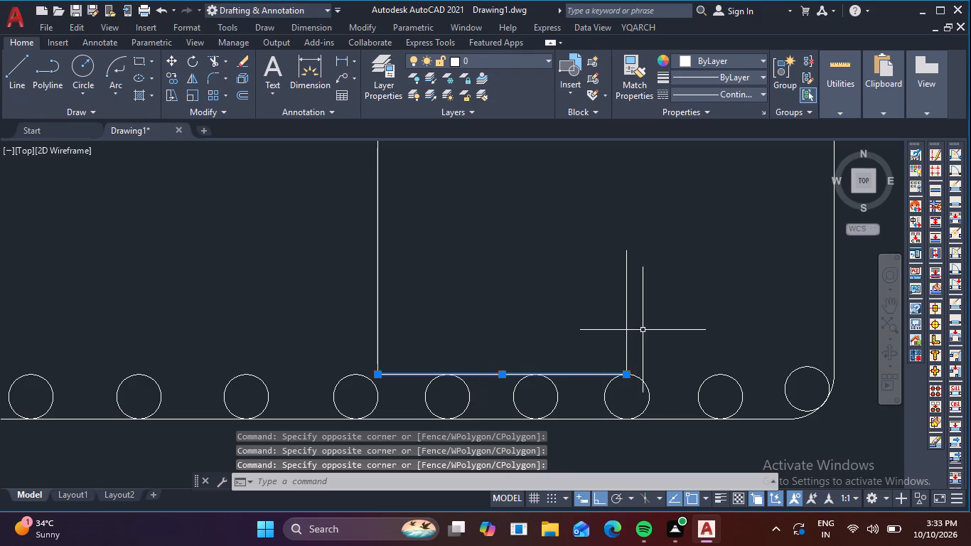
drag(643, 329, 620, 321)
drag(590, 311, 589, 301)
drag(419, 277, 368, 259)
click(357, 255)
scroll(352, 252, down, 5)
middle_drag(326, 262, 372, 254)
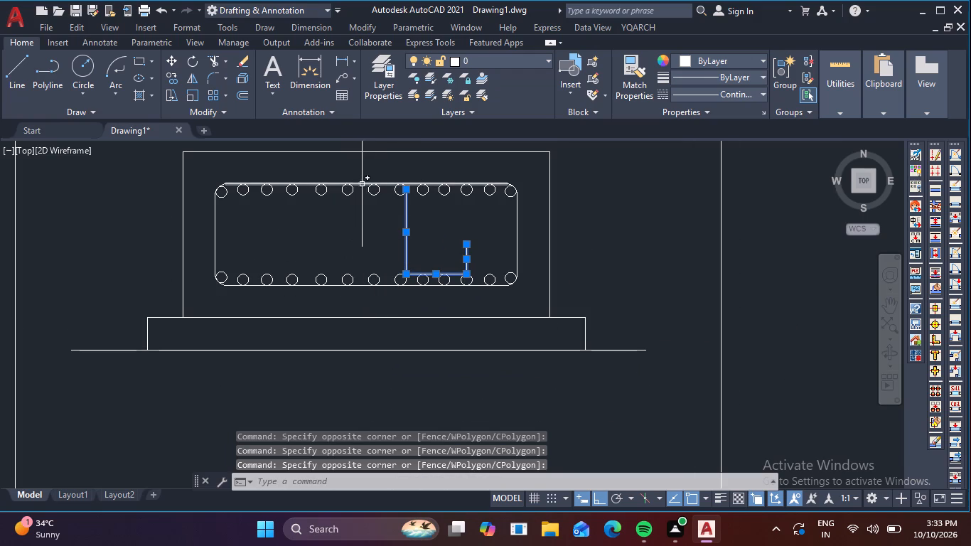
scroll(374, 187, up, 2)
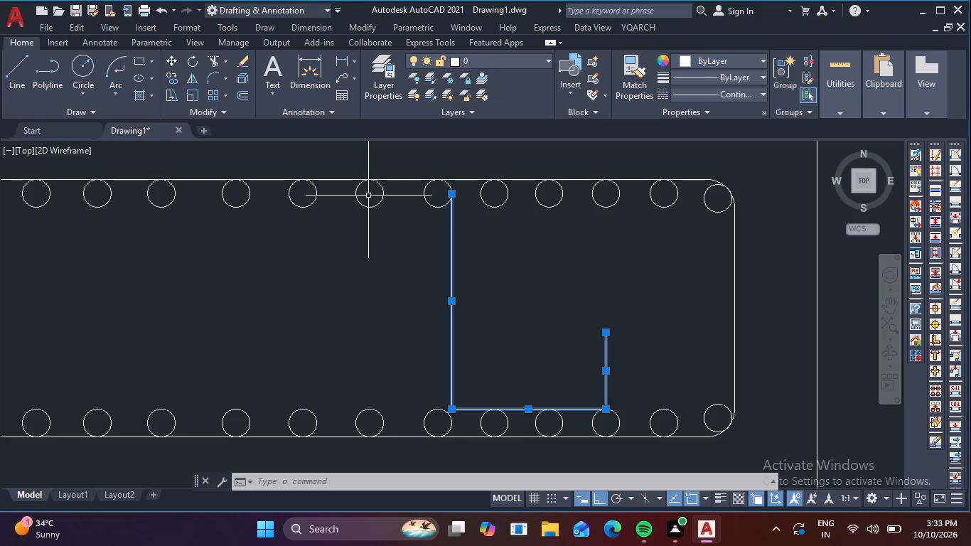
text(MI)
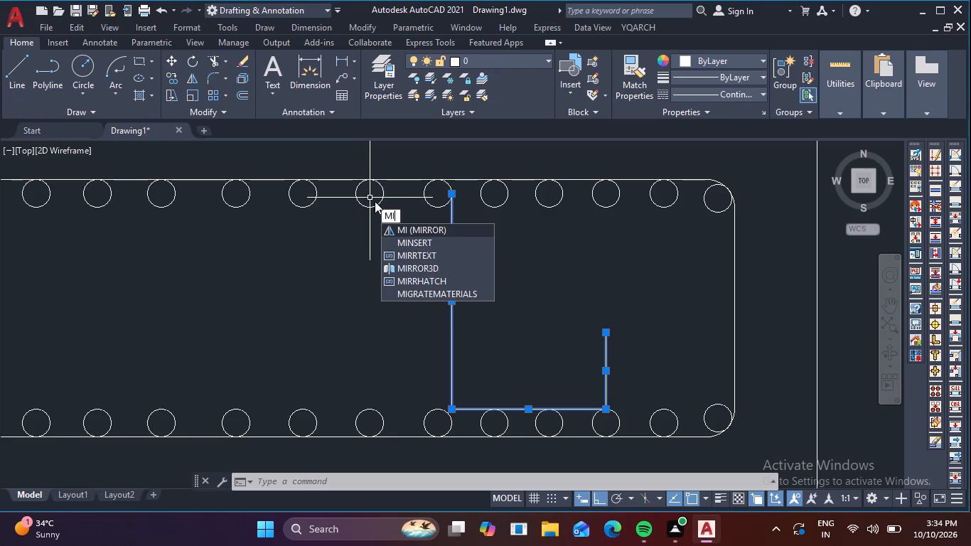
key(space)
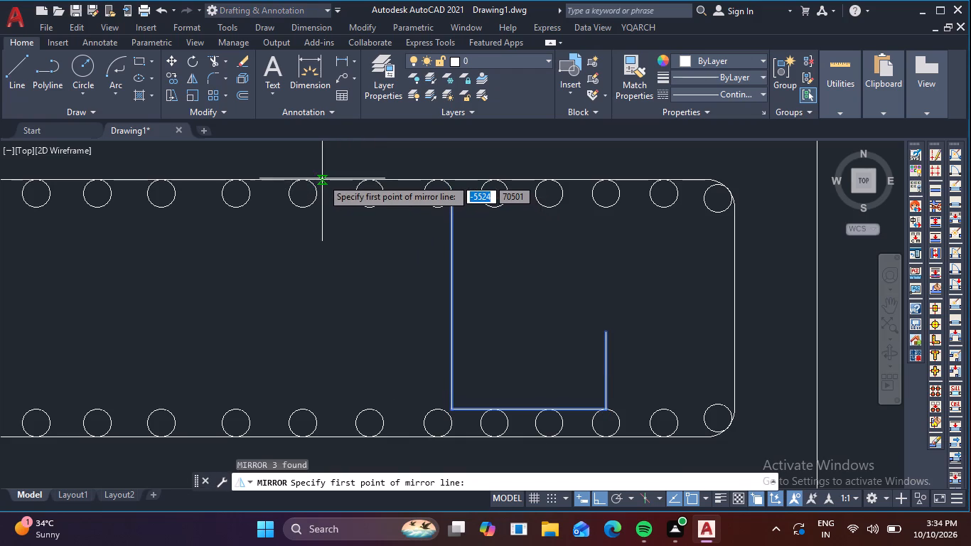
scroll(327, 177, down, 2)
middle_drag(344, 151, 350, 163)
click(340, 159)
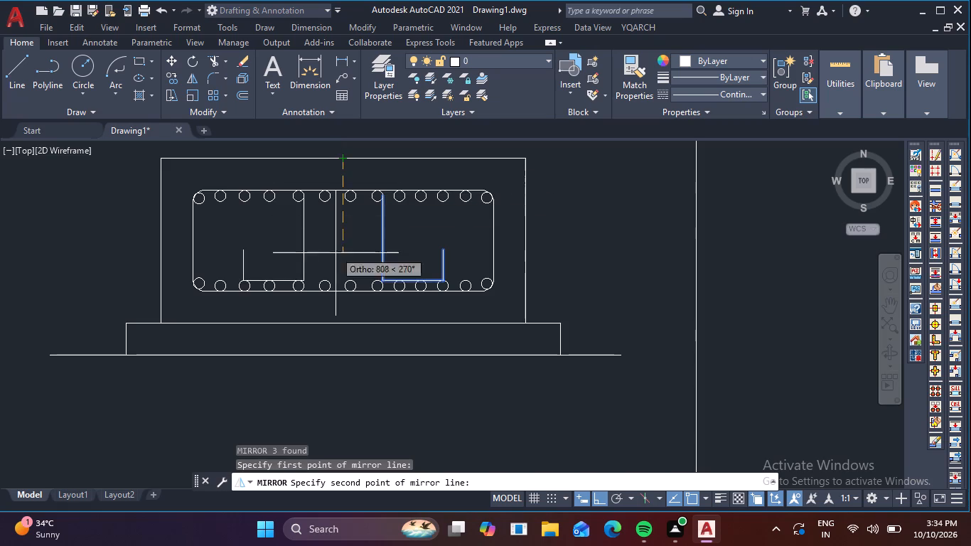
click(347, 390)
key(space)
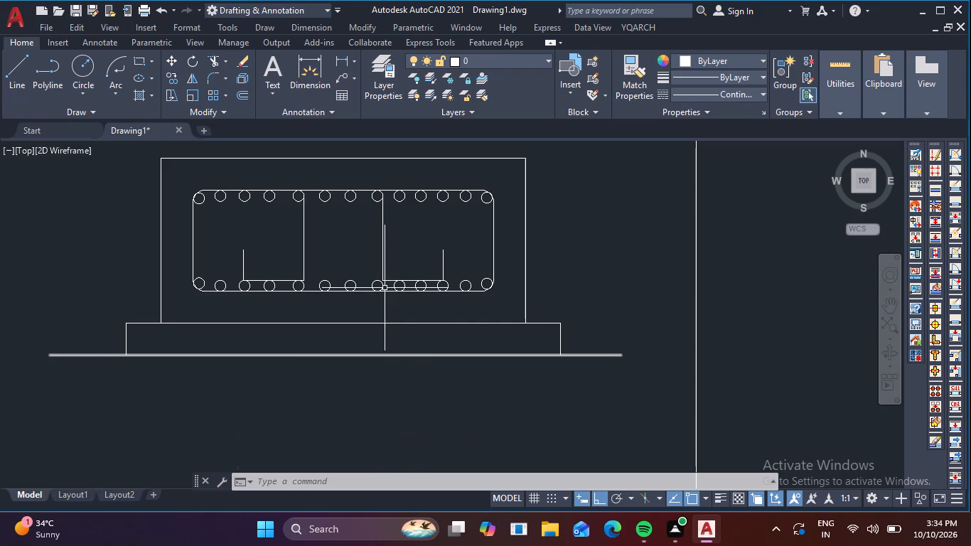
Draw a vertical line about 5296 long upward from the top end of the right hooked bar, extending above the block inside the frame.
text(L)
key(space)
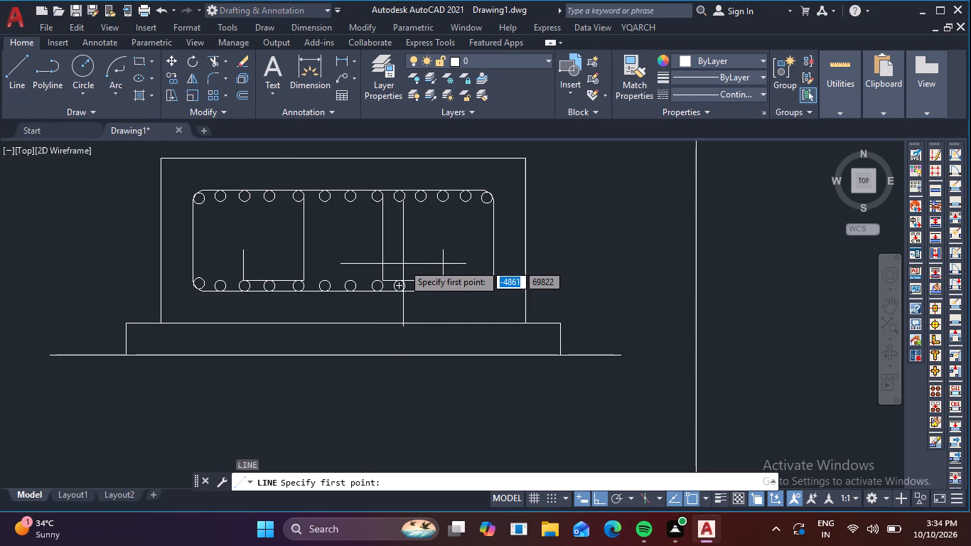
scroll(397, 245, up, 1)
middle_drag(392, 223, 421, 312)
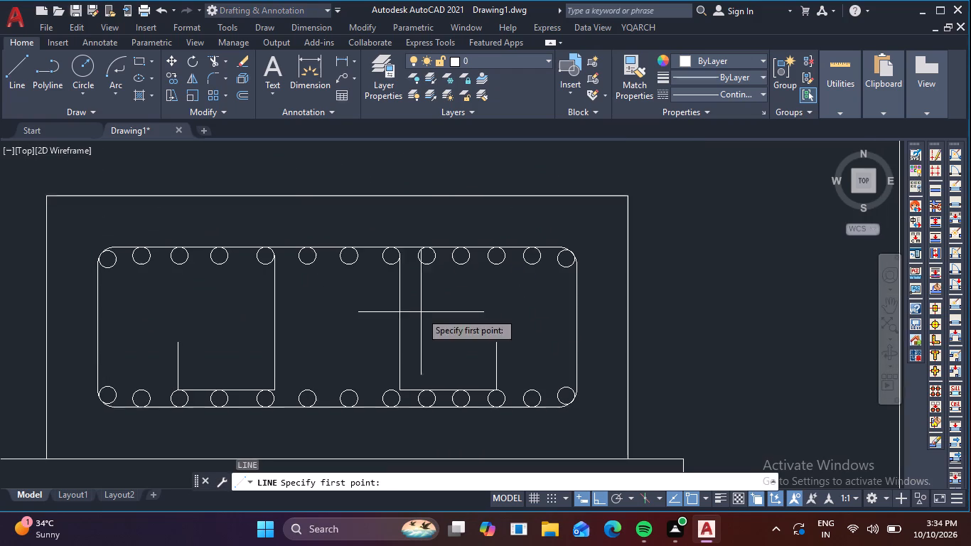
click(401, 260)
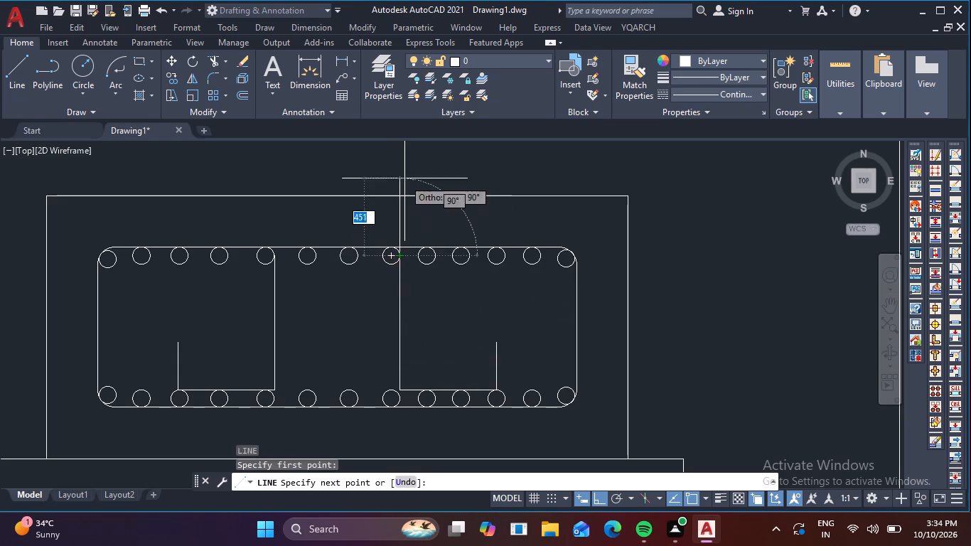
middle_drag(404, 178, 422, 246)
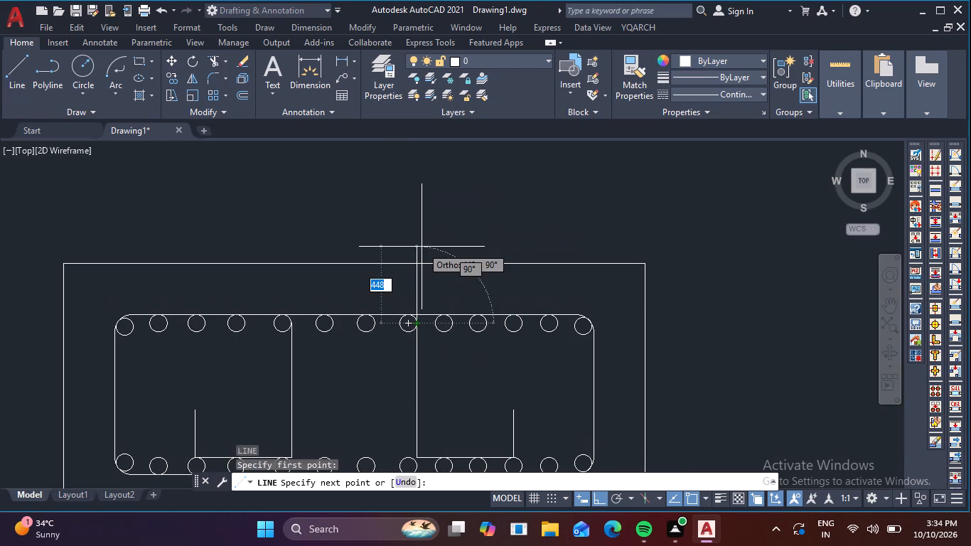
scroll(422, 247, down, 2)
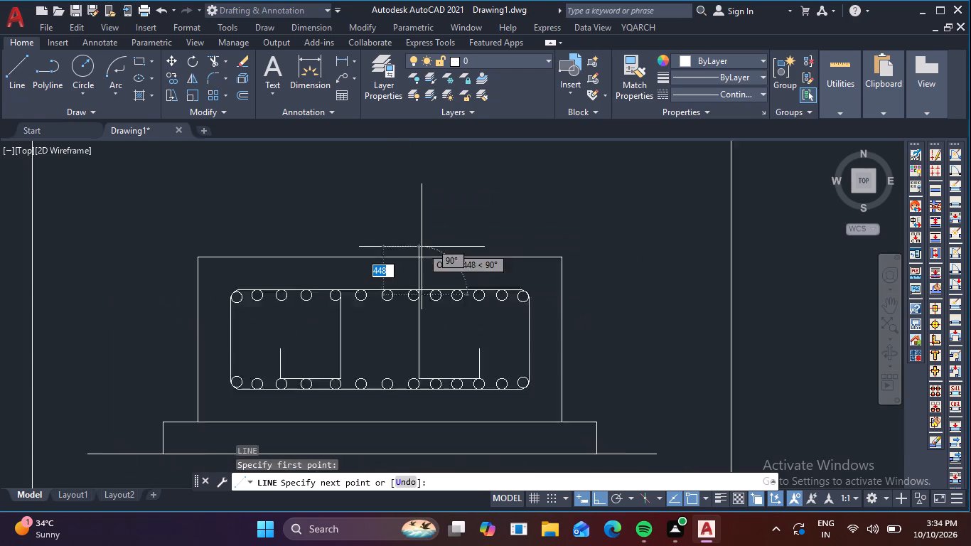
middle_drag(446, 233, 444, 409)
scroll(427, 312, down, 2)
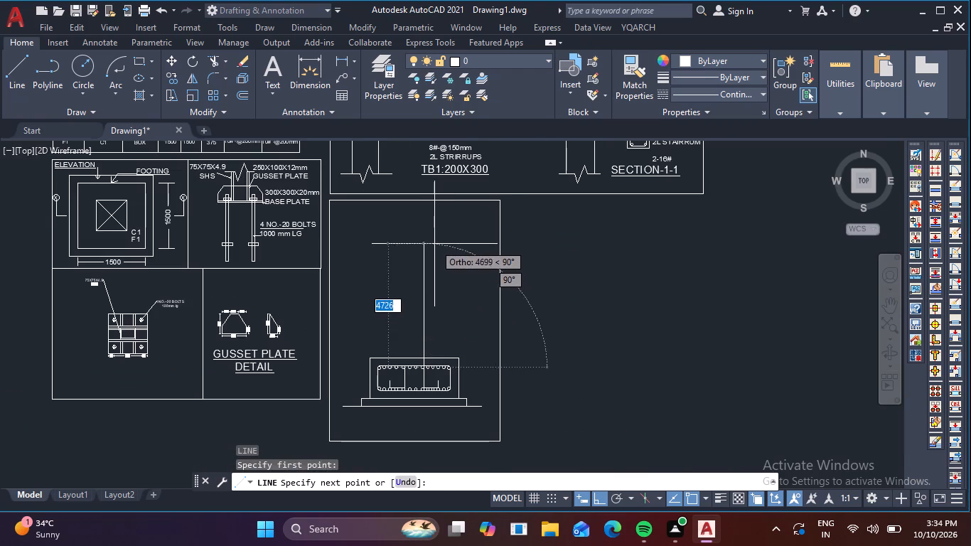
click(427, 229)
key(space)
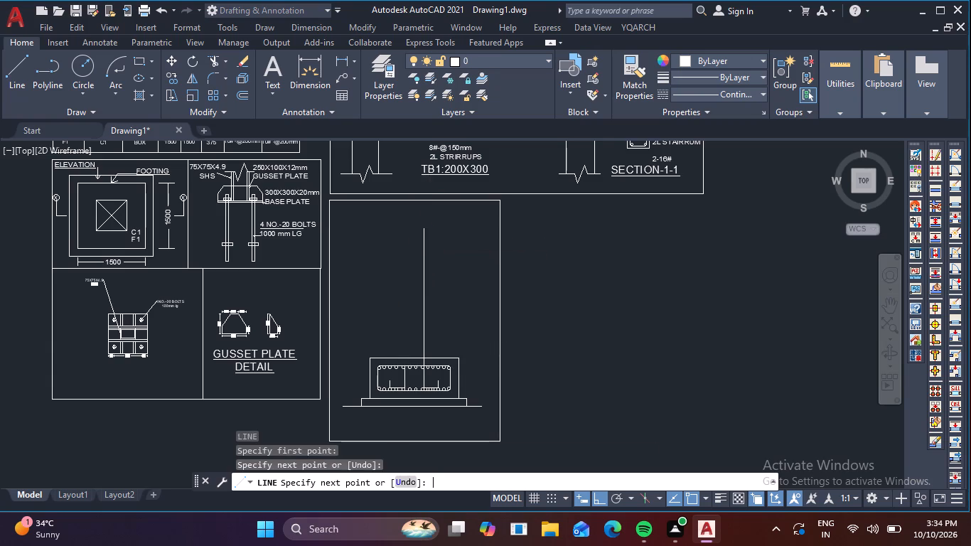
Draw a matching vertical line about 5296 long from the left hooked bar's top end, level with the right line's top.
scroll(422, 427, up, 2)
scroll(377, 284, up, 1)
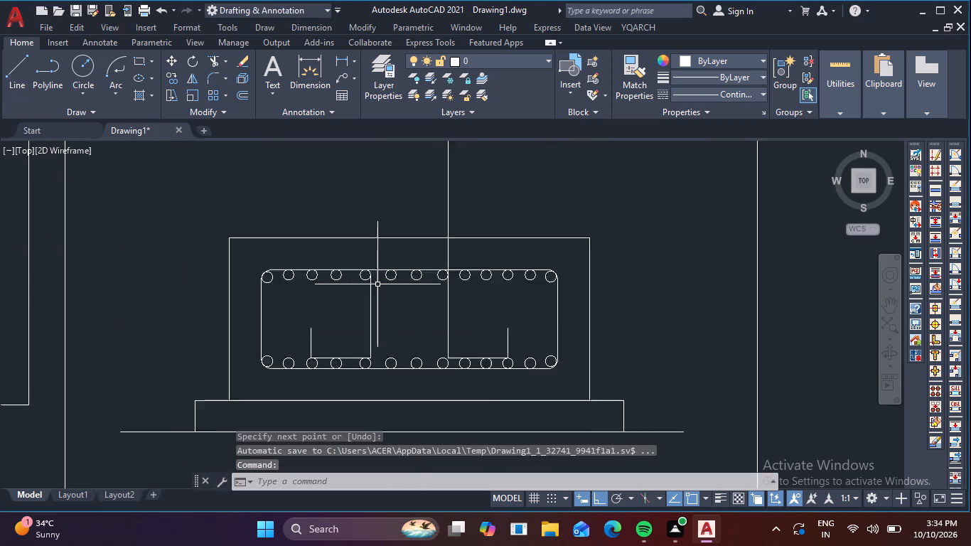
scroll(377, 284, up, 1)
key(space)
click(365, 267)
middle_drag(370, 186, 363, 363)
scroll(364, 352, down, 3)
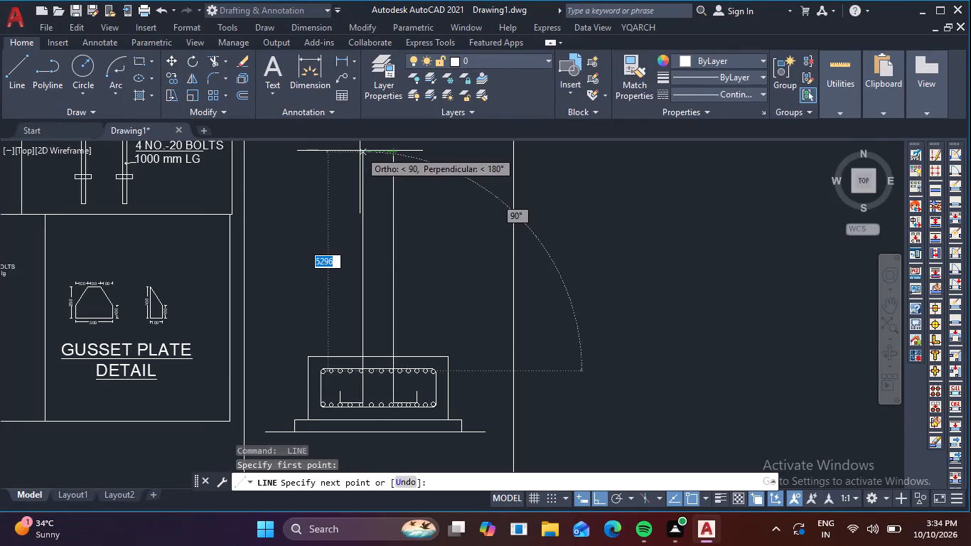
click(360, 151)
key(Escape)
key(Escape)
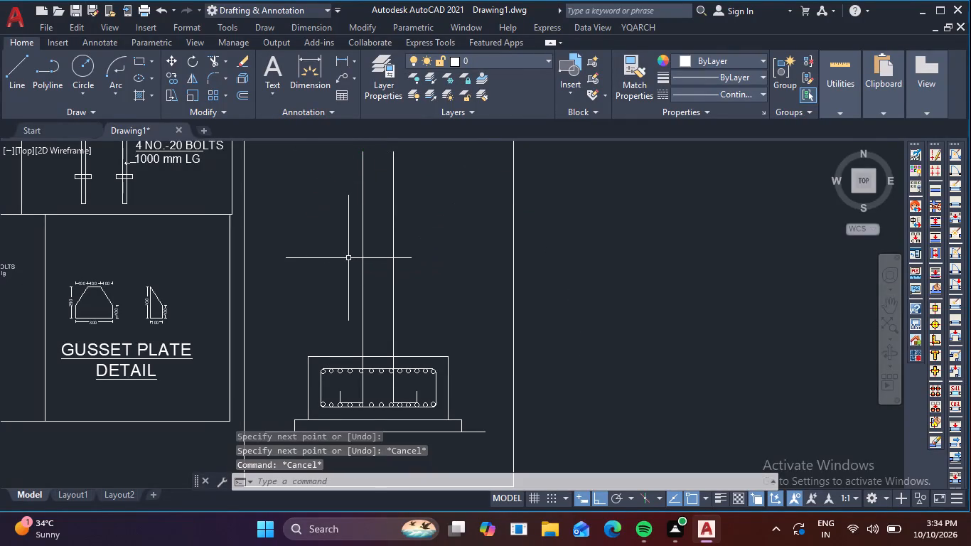
key(Escape)
key(Escape)
key(Escape)
key(Escape)
key(Escape)
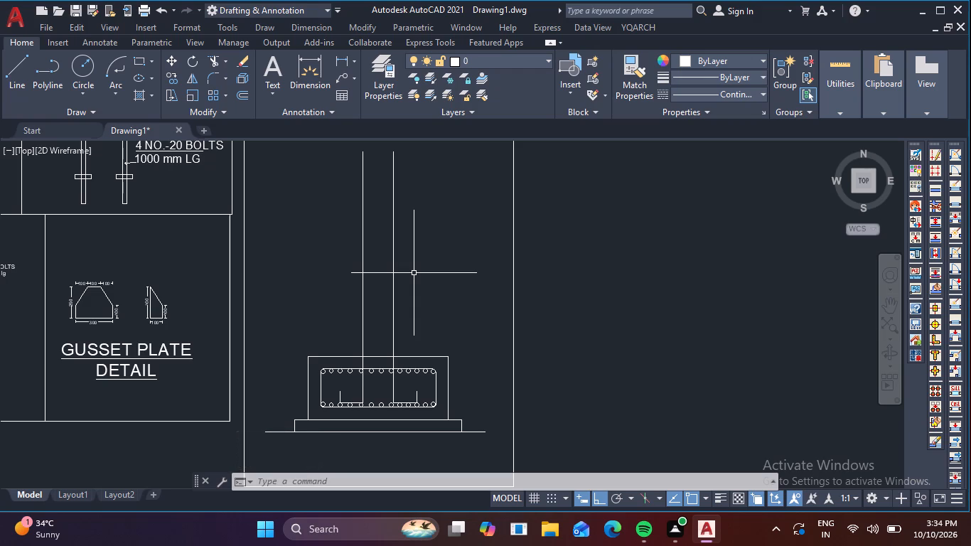
Draw a vertical line about 6100 long upward from the right quadrant of the seventh bottom-row circle, ending near the tall bars' tops.
scroll(379, 377, up, 2)
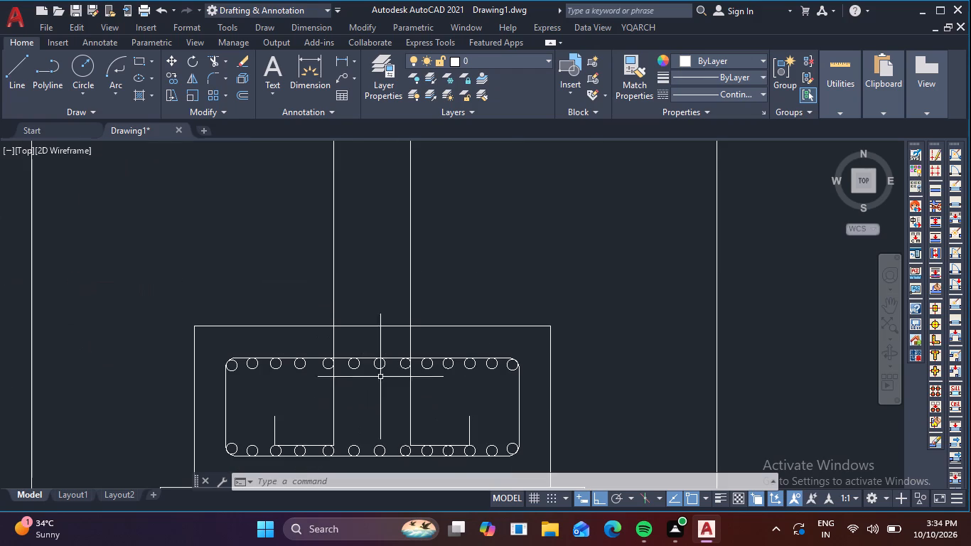
text(L)
key(space)
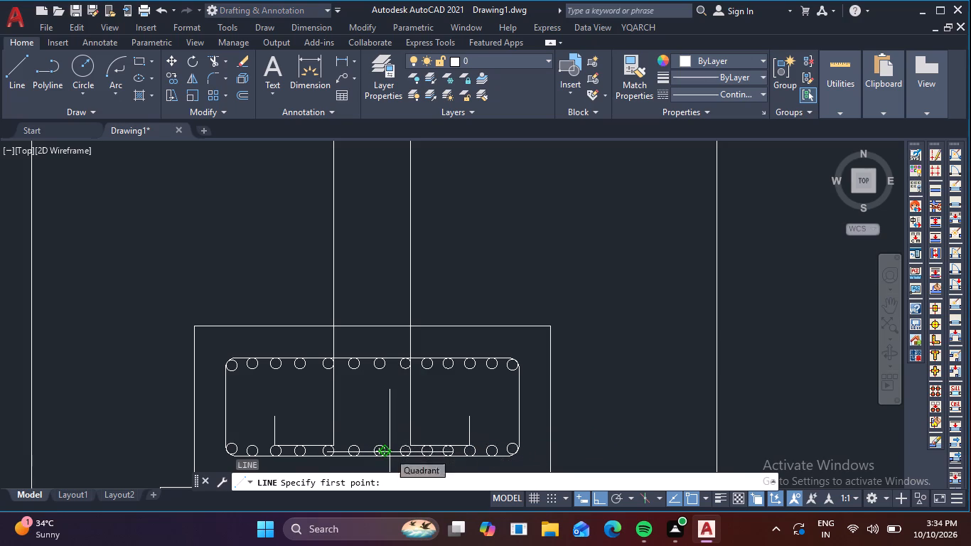
scroll(384, 456, up, 2)
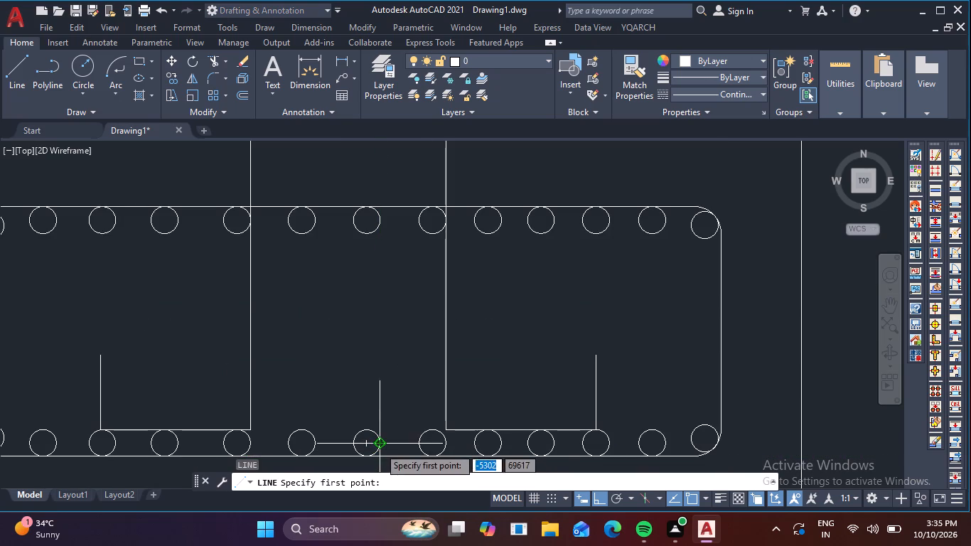
click(379, 447)
scroll(351, 269, down, 3)
middle_drag(344, 178, 340, 300)
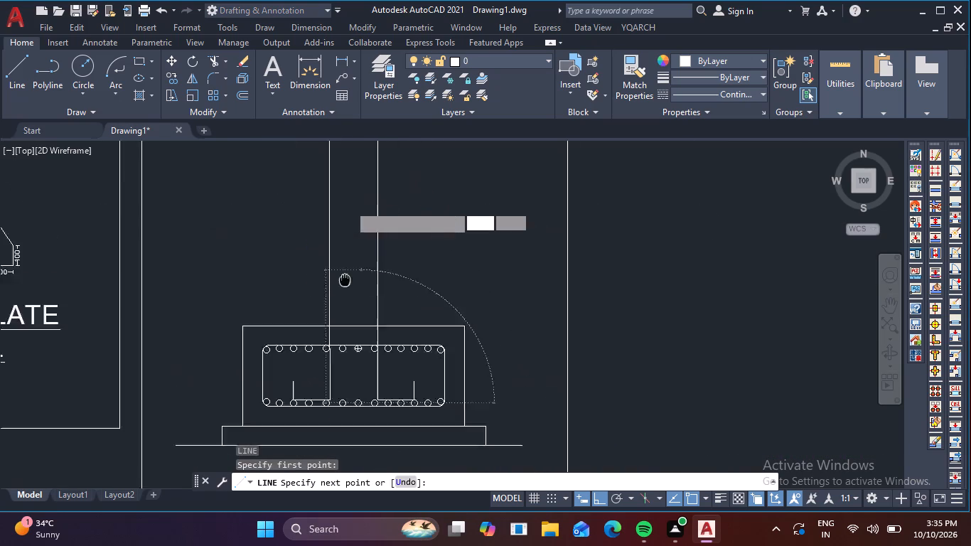
middle_drag(340, 300, 330, 383)
middle_drag(323, 209, 301, 416)
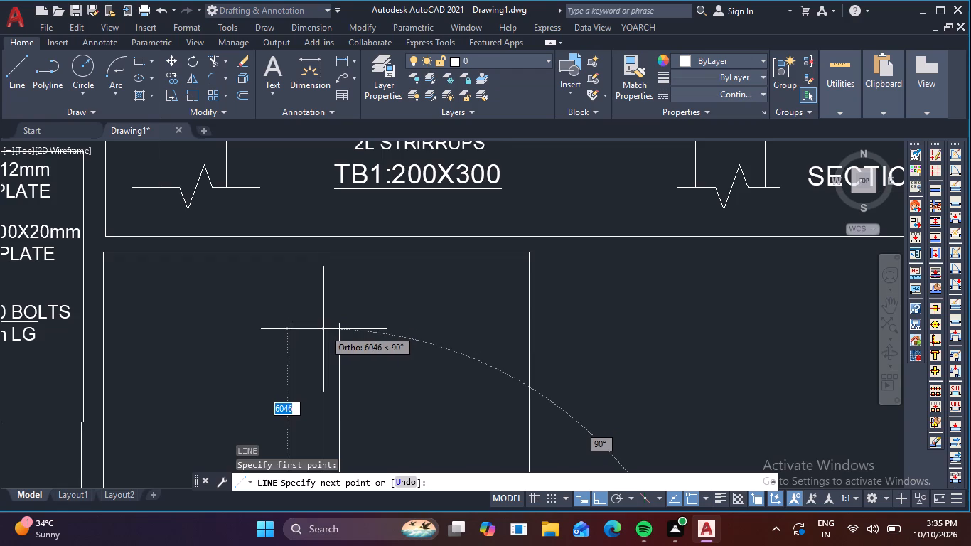
click(324, 322)
key(Escape)
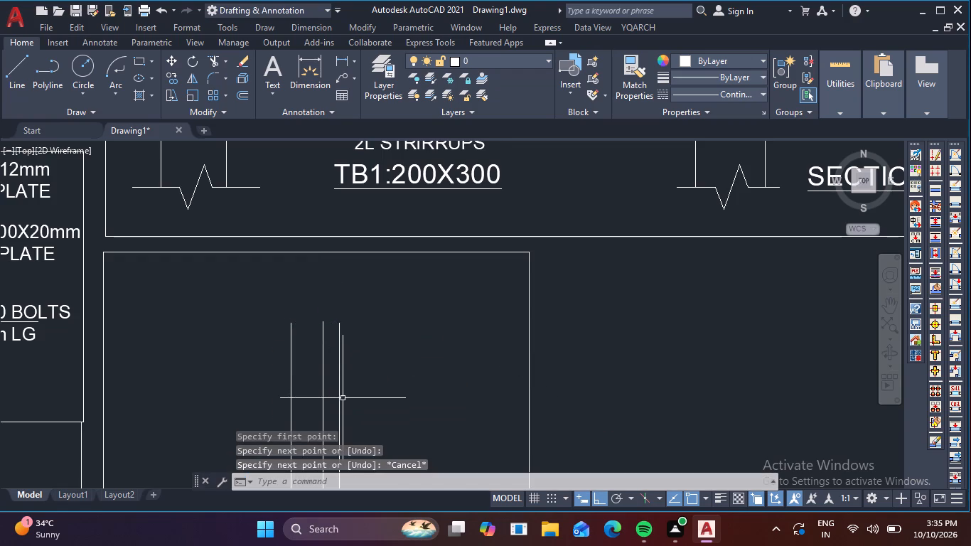
Draw another vertical line about 6100 long upward from the sixth bottom-row circle's right quadrant, ending near the tall bars' tops.
scroll(343, 398, down, 3)
middle_drag(325, 430, 335, 296)
scroll(338, 349, up, 4)
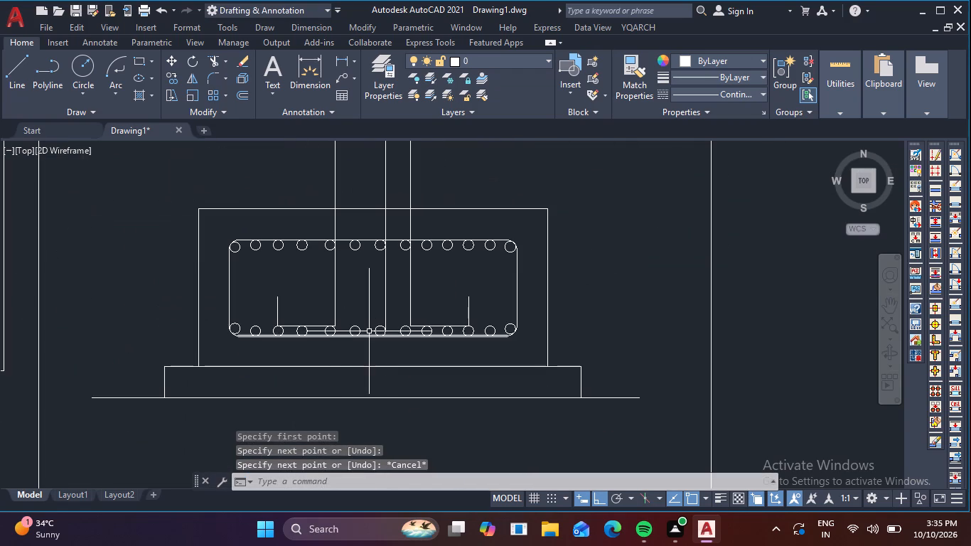
key(space)
scroll(370, 337, up, 2)
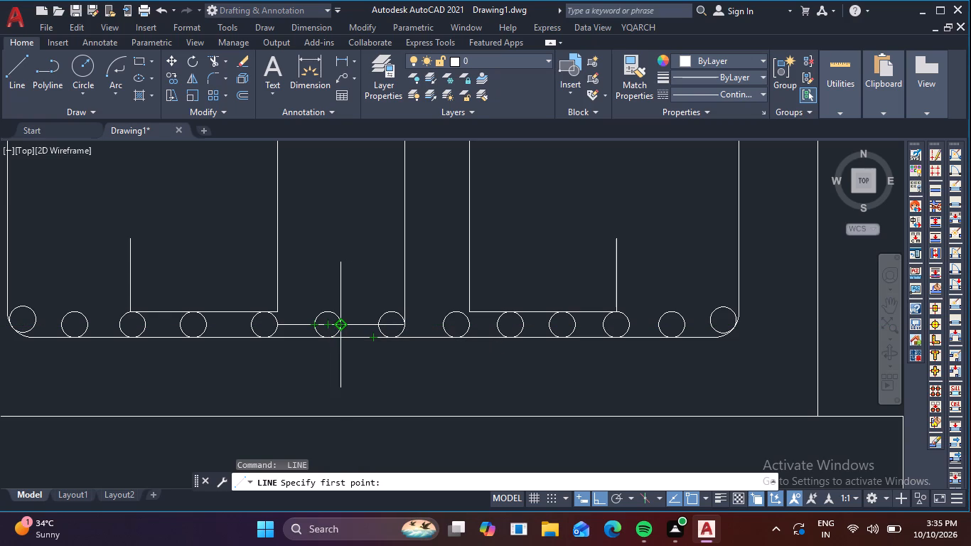
click(340, 329)
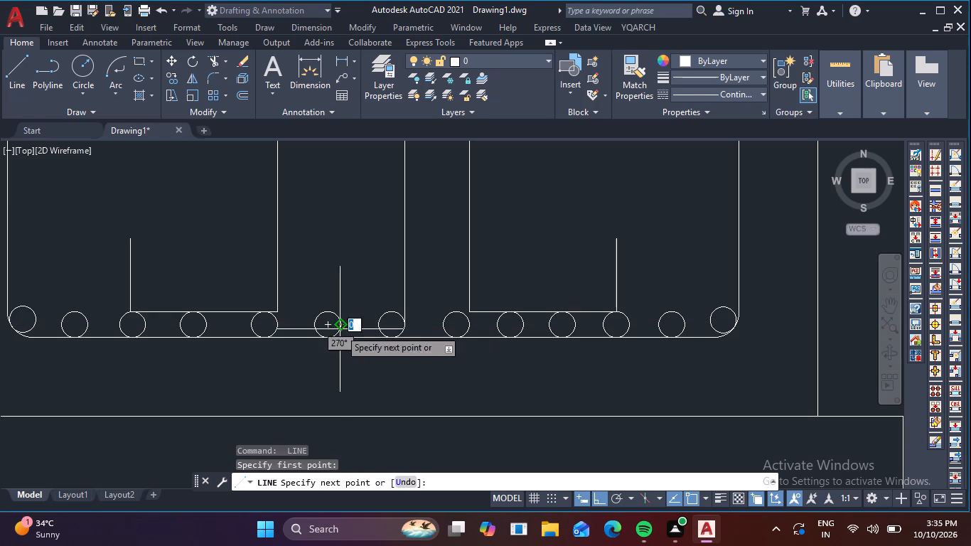
scroll(332, 252, down, 3)
middle_drag(328, 259, 301, 493)
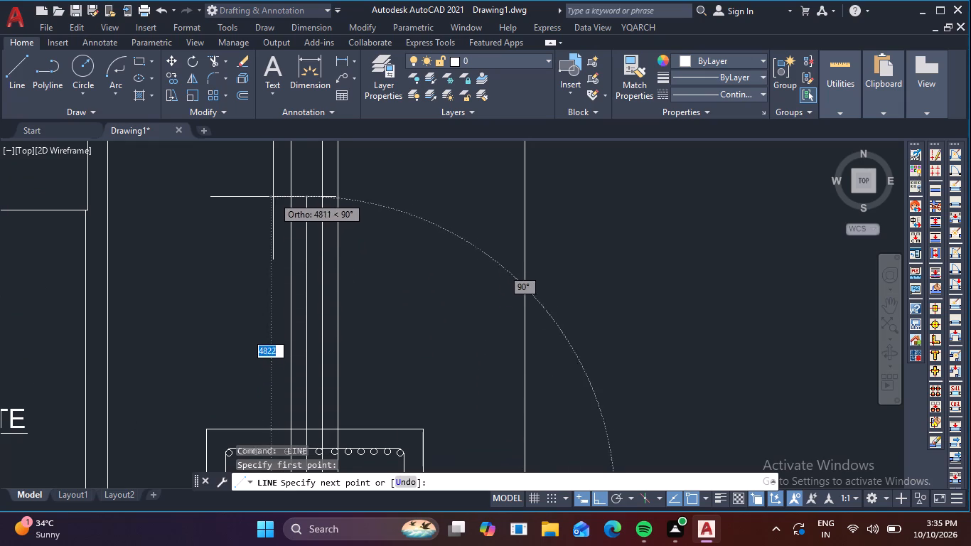
middle_drag(274, 186, 289, 390)
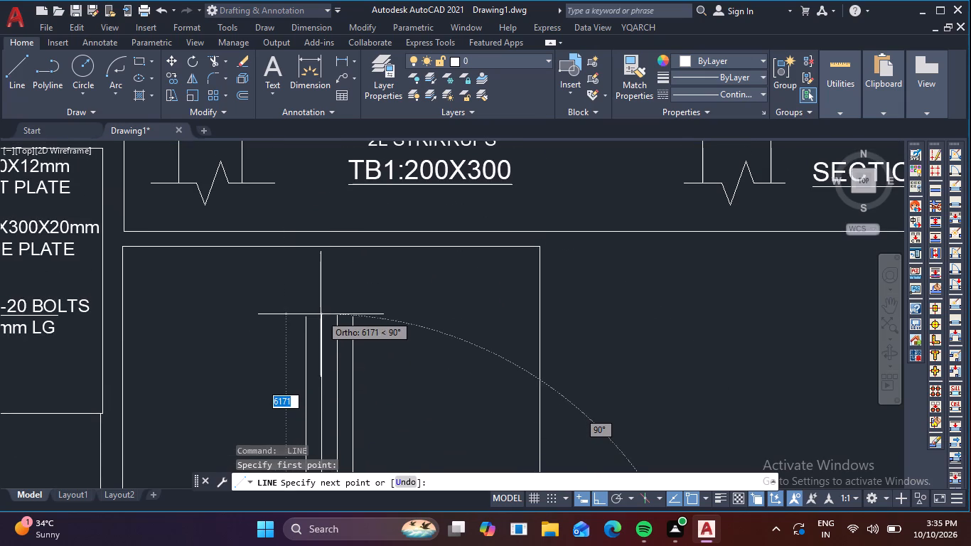
click(323, 319)
key(Escape)
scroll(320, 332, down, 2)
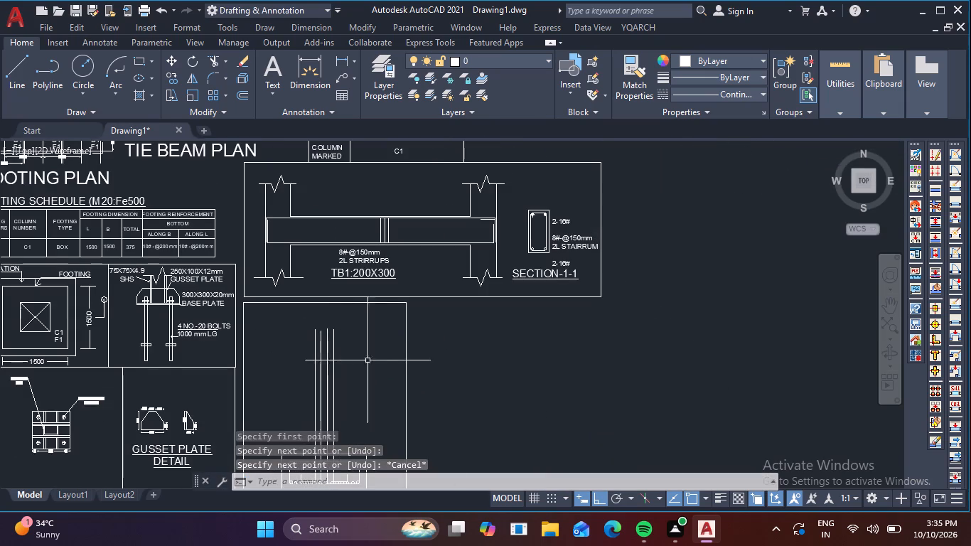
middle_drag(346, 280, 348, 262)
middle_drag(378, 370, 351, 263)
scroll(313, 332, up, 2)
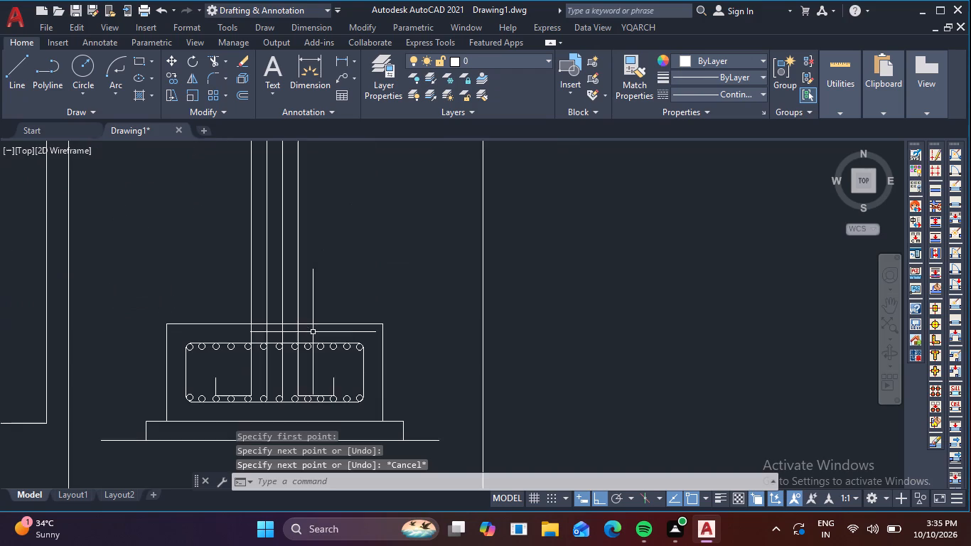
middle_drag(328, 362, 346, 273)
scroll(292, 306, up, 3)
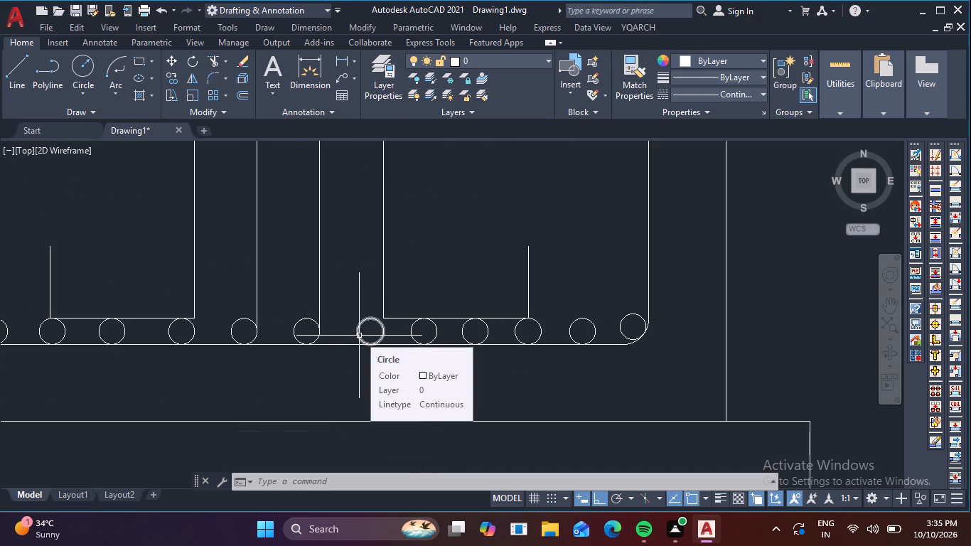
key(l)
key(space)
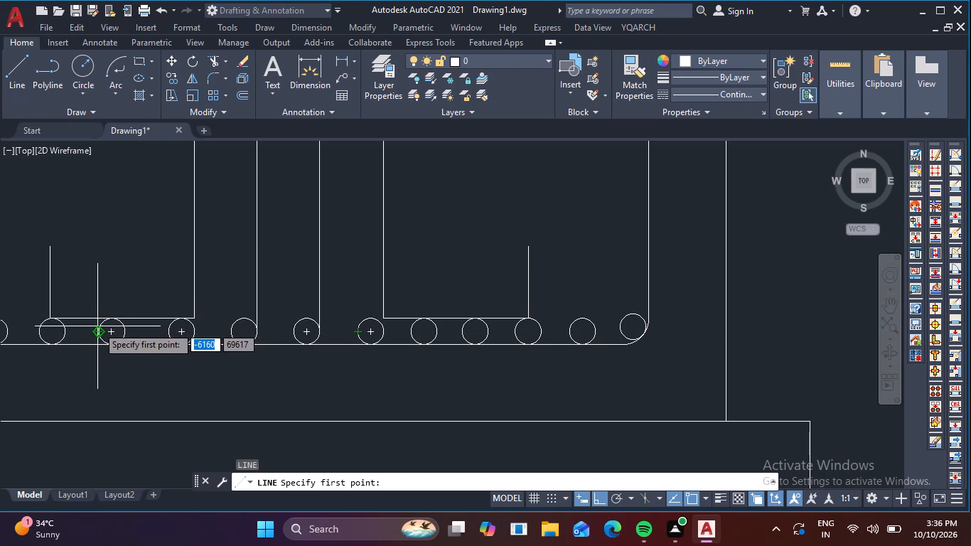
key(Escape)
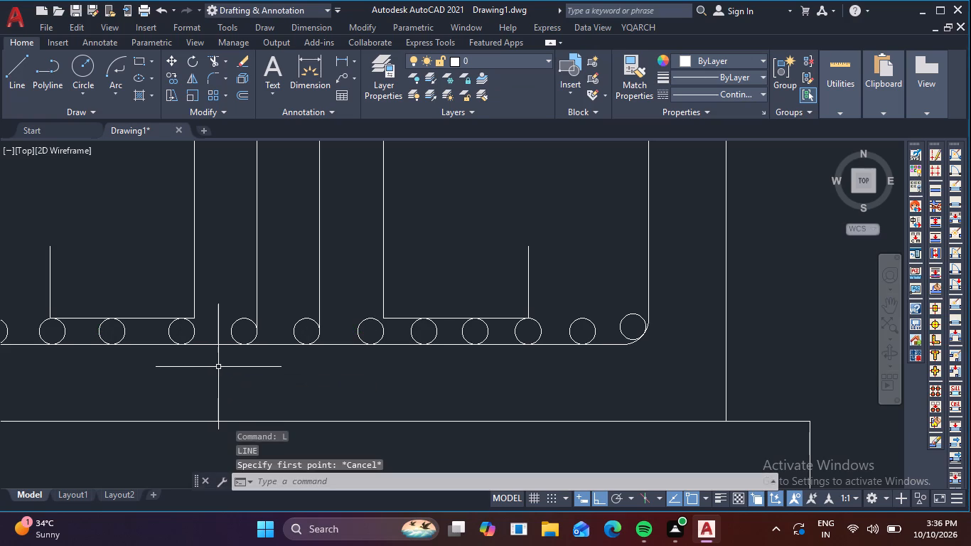
Fillet the lower corner between the long vertical and the bottom line on both hooked bars with radius 100.
text(F)
key(space)
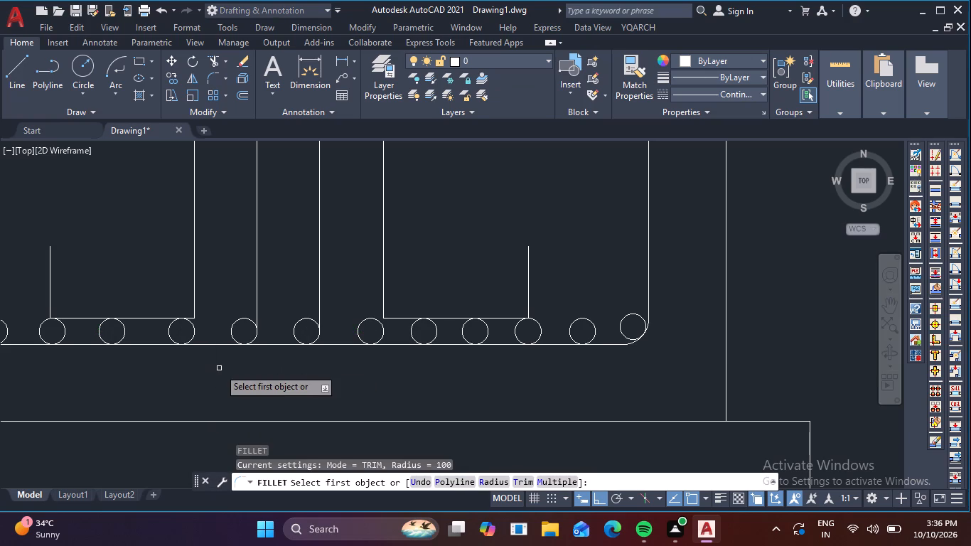
click(195, 286)
click(166, 318)
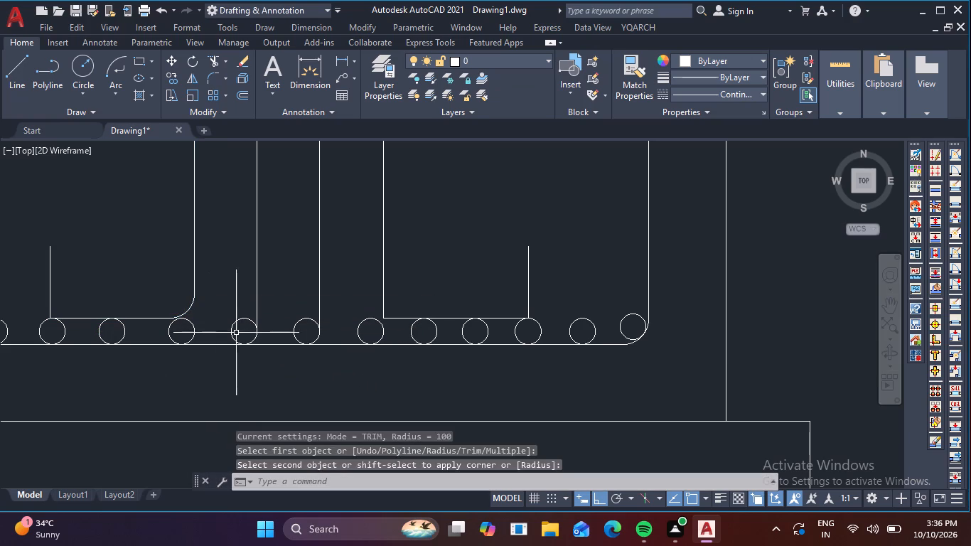
key(space)
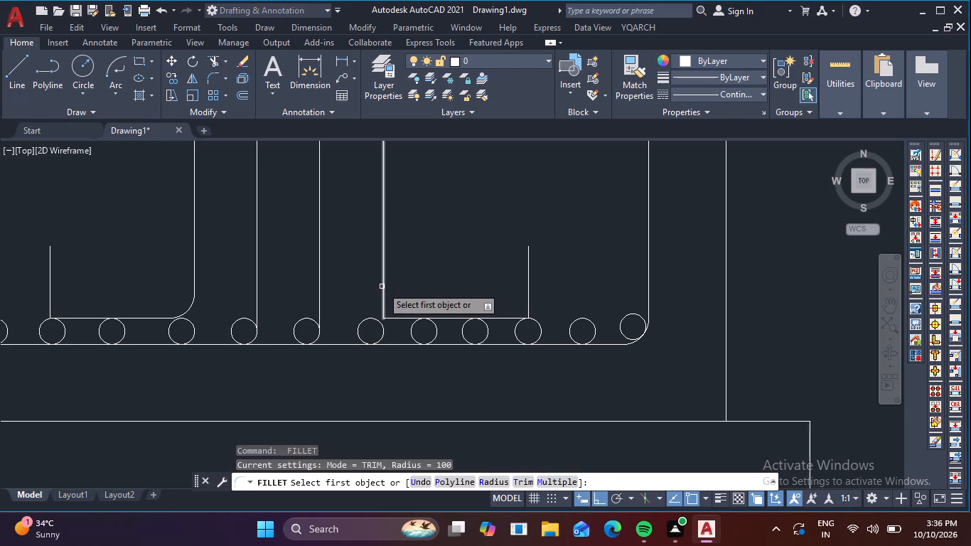
click(381, 285)
click(390, 318)
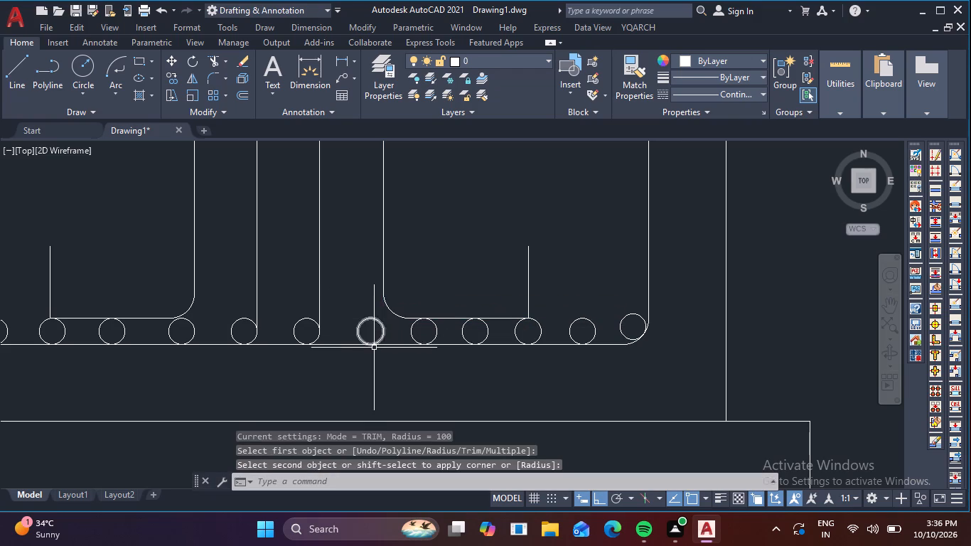
key(Escape)
key(Escape)
key(Escape)
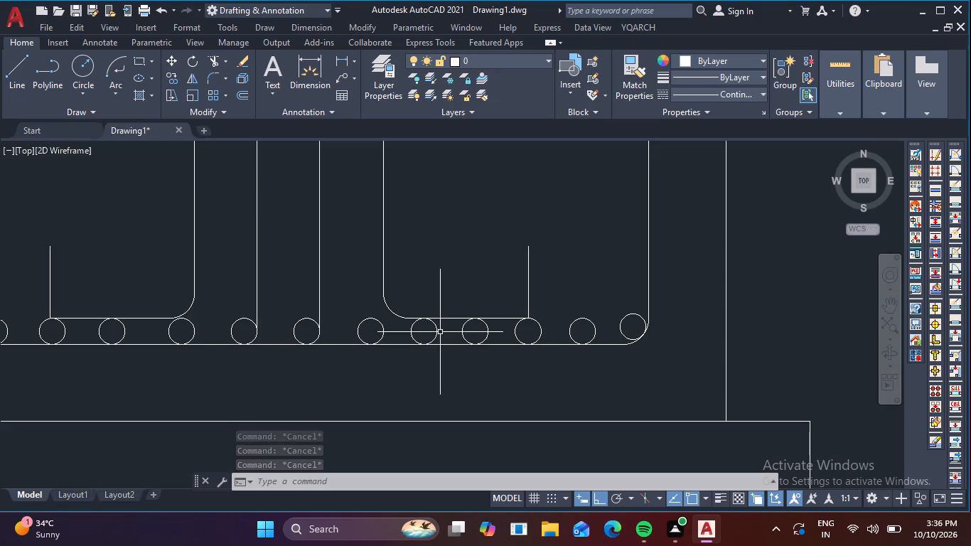
Offset the tall vertical lines above the left and right hooked bars outward by 80.
scroll(440, 331, down, 1)
middle_drag(436, 296, 414, 392)
middle_drag(419, 359, 424, 451)
scroll(419, 359, down, 1)
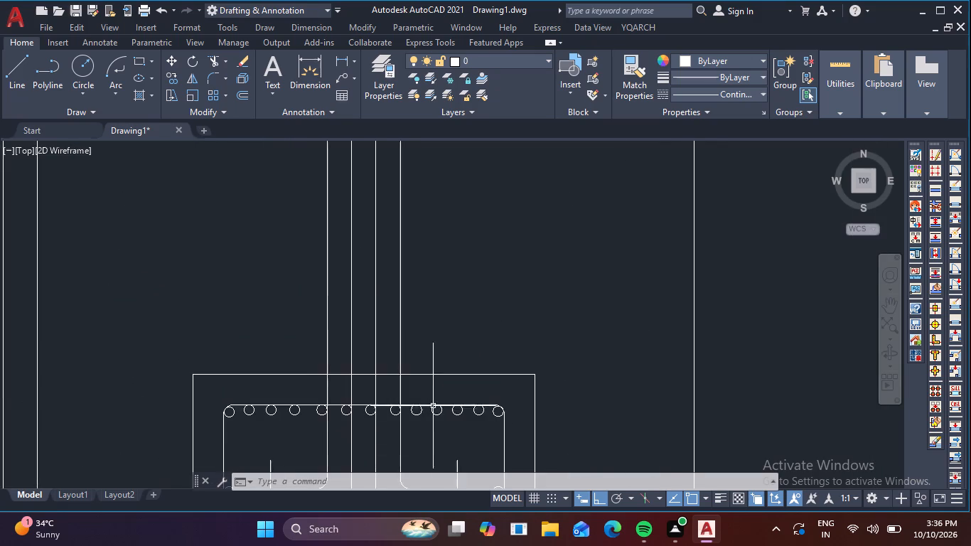
scroll(433, 403, down, 2)
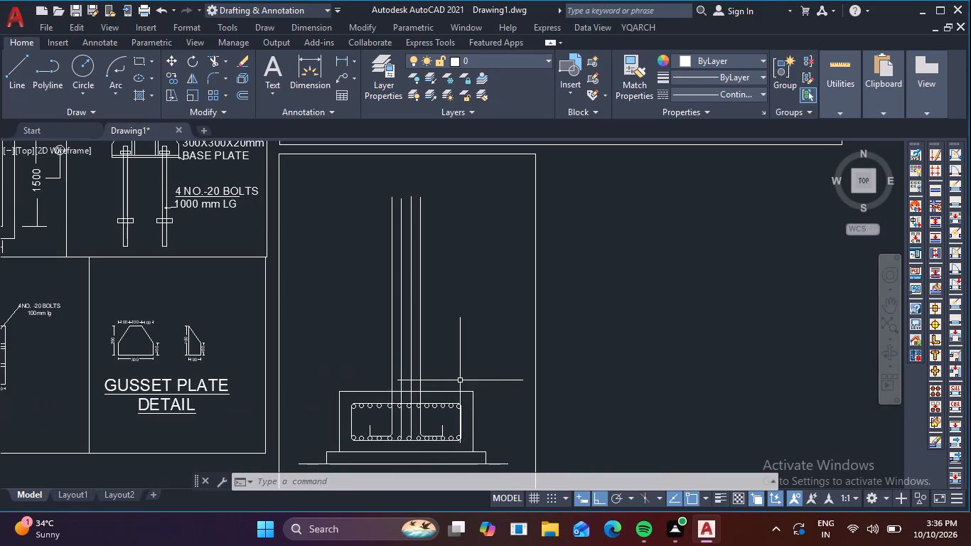
key(o)
key(Return)
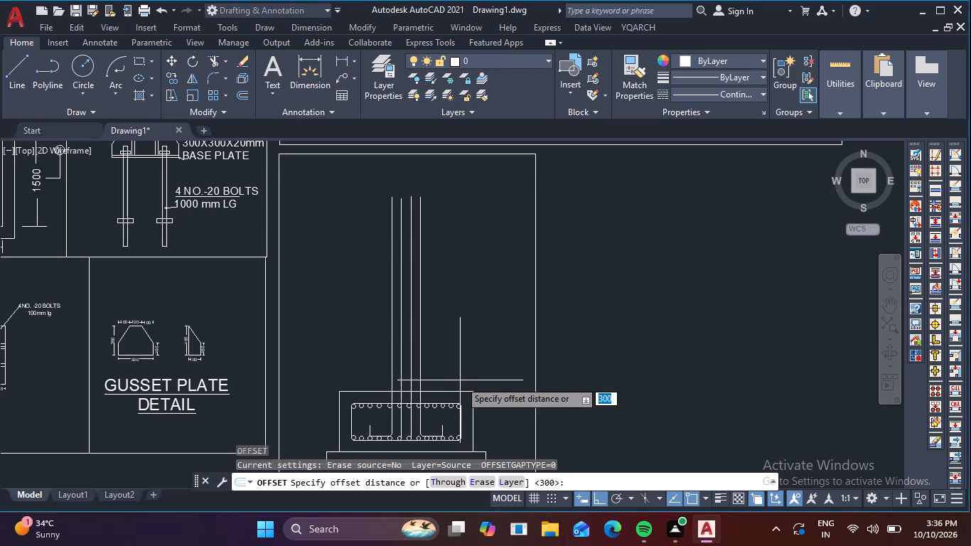
text(80)
key(Return)
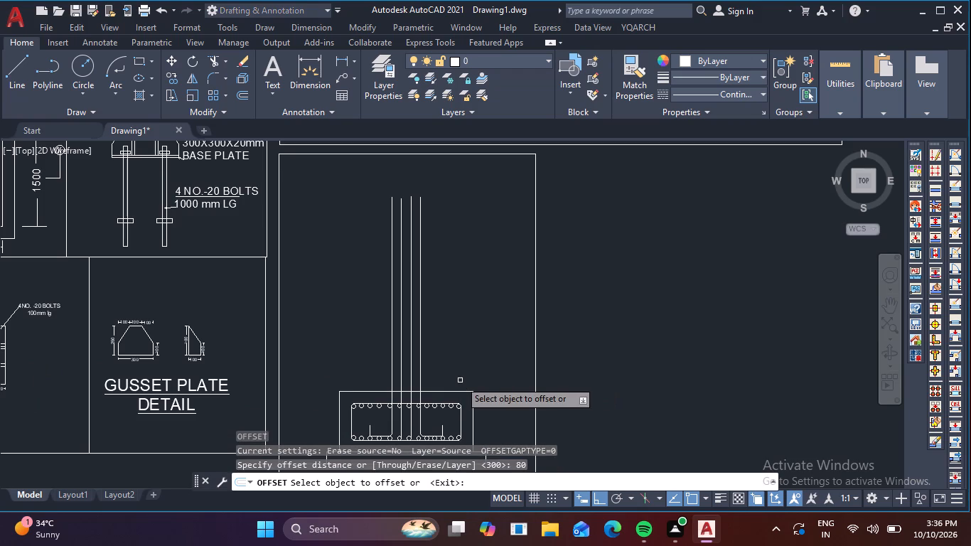
click(420, 353)
click(436, 350)
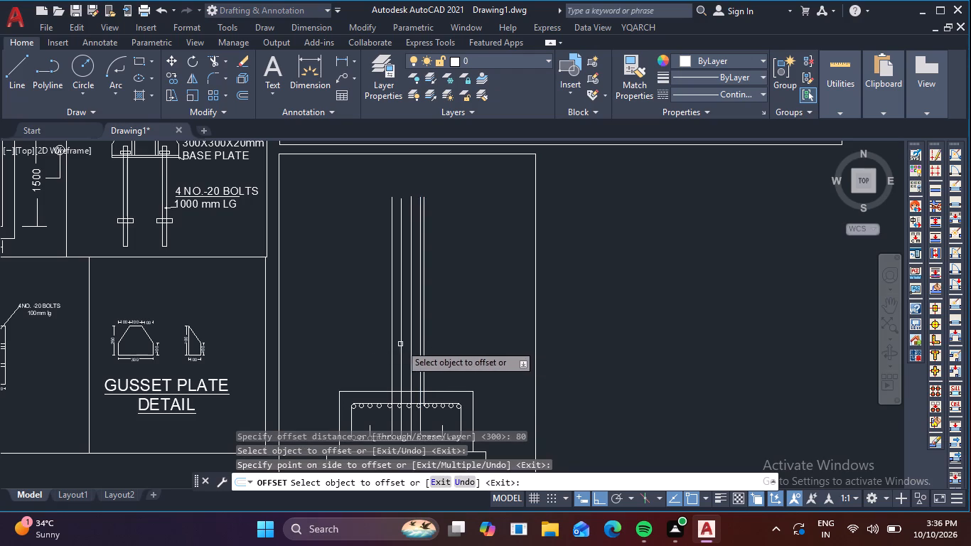
click(392, 347)
click(370, 343)
Offset the hooked bars' long vertical segments inside the block outward by 80, on both the right and left bars.
scroll(448, 402, up, 1)
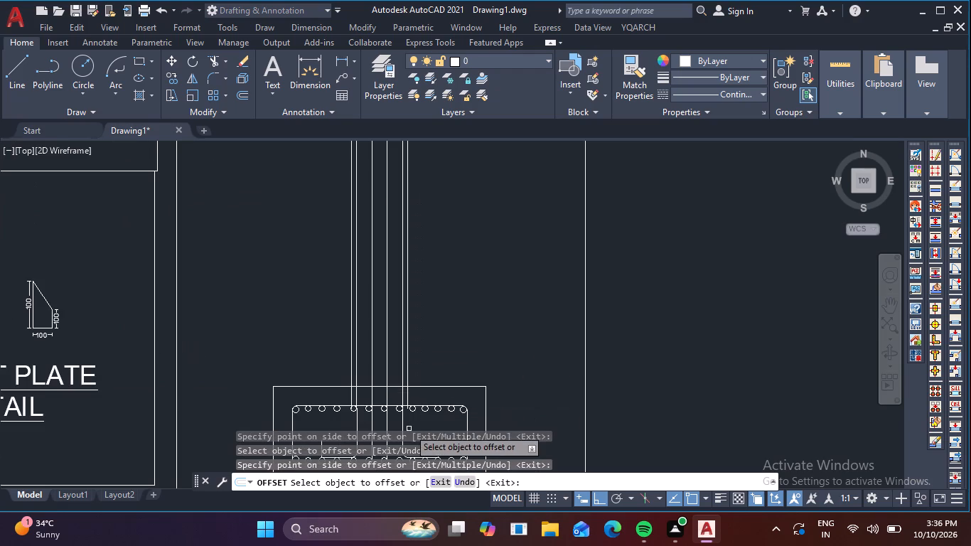
middle_drag(409, 409, 416, 343)
scroll(403, 355, up, 2)
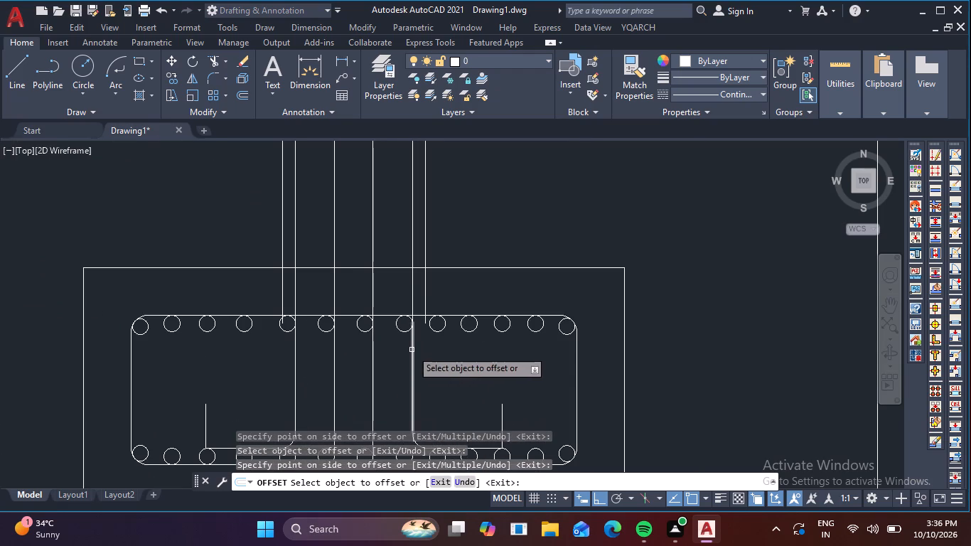
click(412, 350)
click(422, 350)
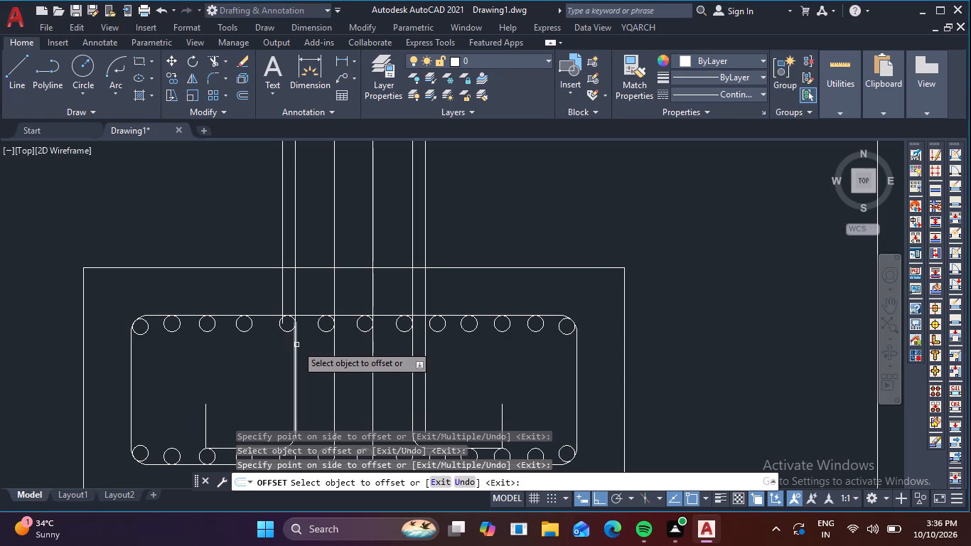
click(296, 345)
click(242, 350)
scroll(291, 344, down, 2)
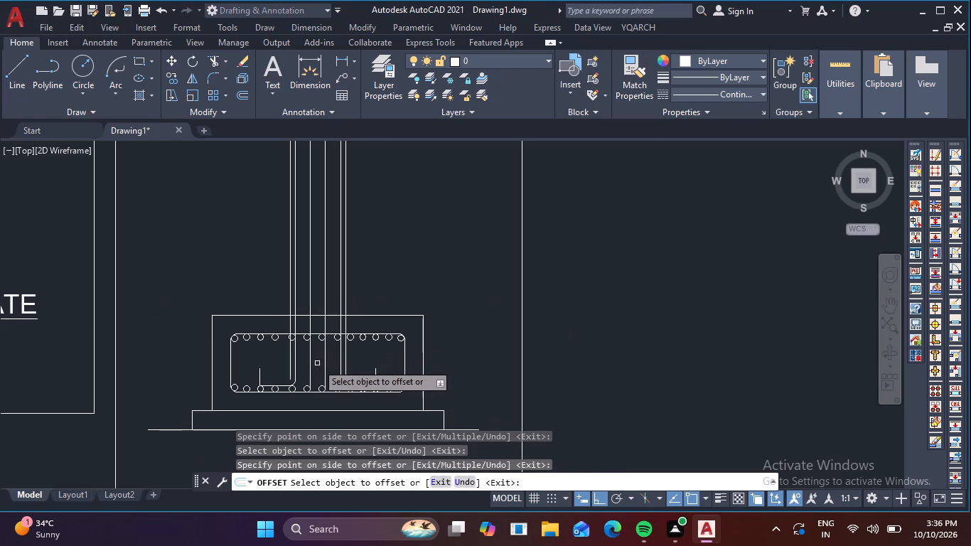
middle_drag(316, 363, 321, 318)
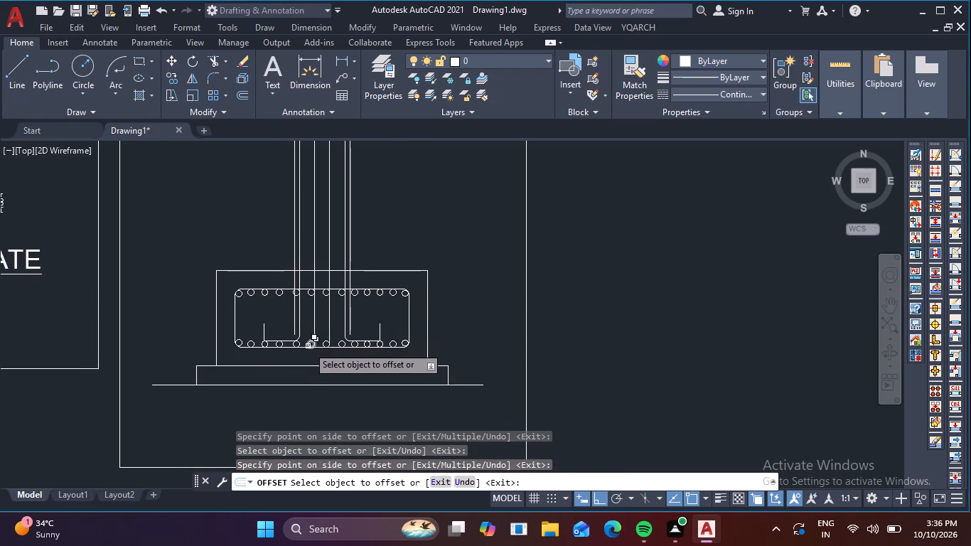
key(Escape)
Draw a horizontal line from each offset vertical's lower end to the short hook end on the left and right bars, right one about 475 long.
scroll(297, 348, up, 3)
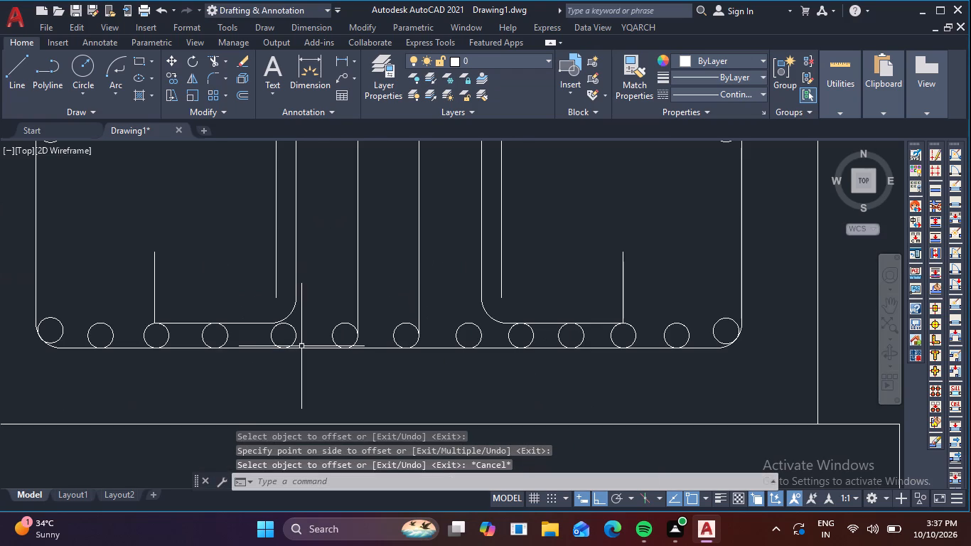
text(L)
key(space)
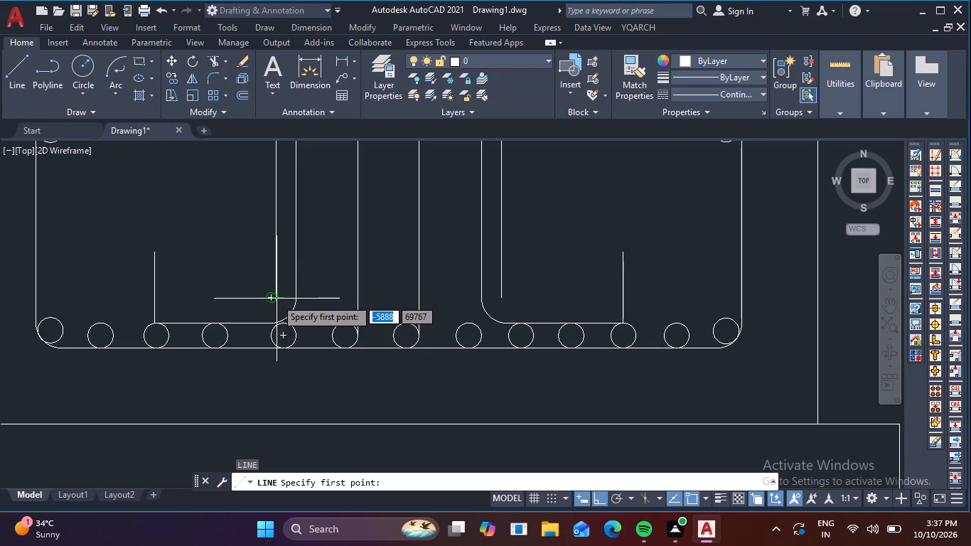
scroll(282, 299, up, 2)
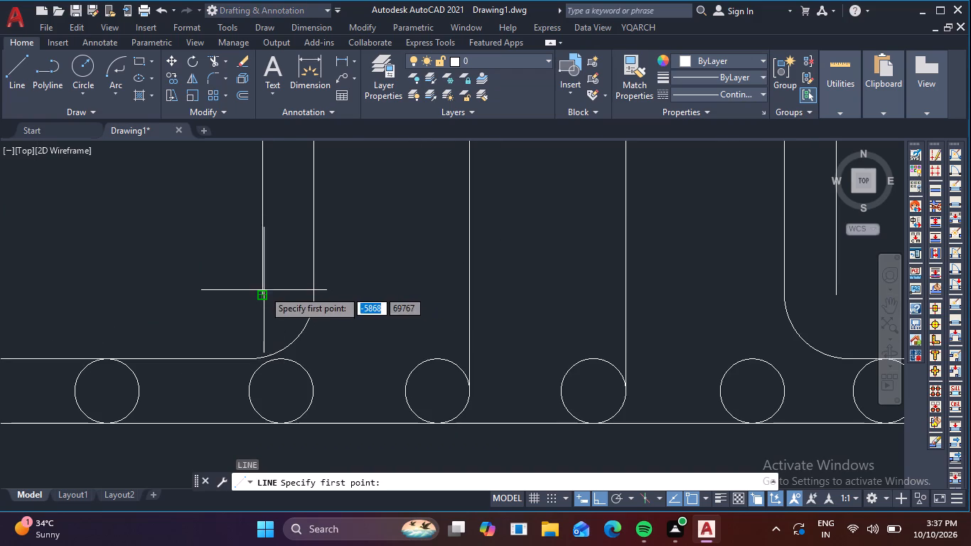
click(264, 296)
scroll(180, 316, down, 3)
click(122, 310)
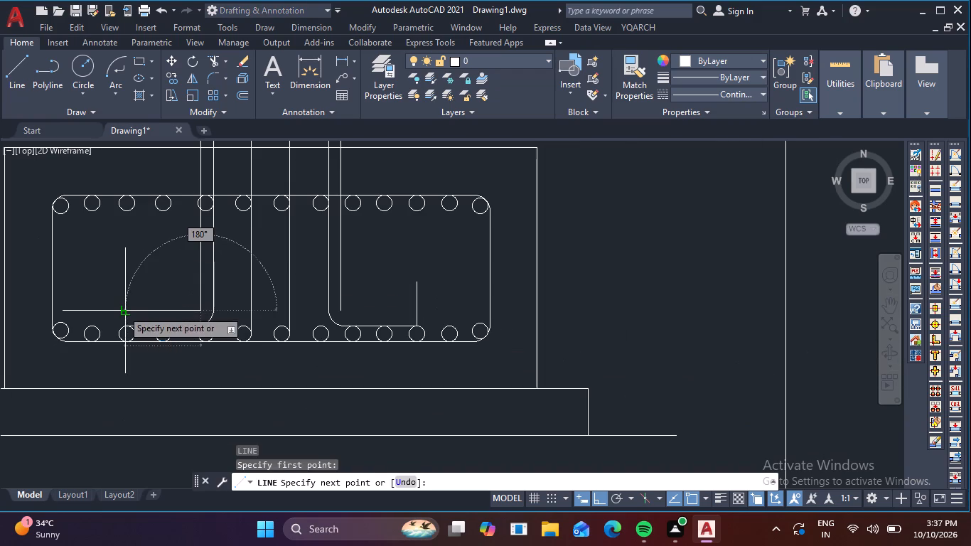
key(space)
key(space)
scroll(321, 315, up, 2)
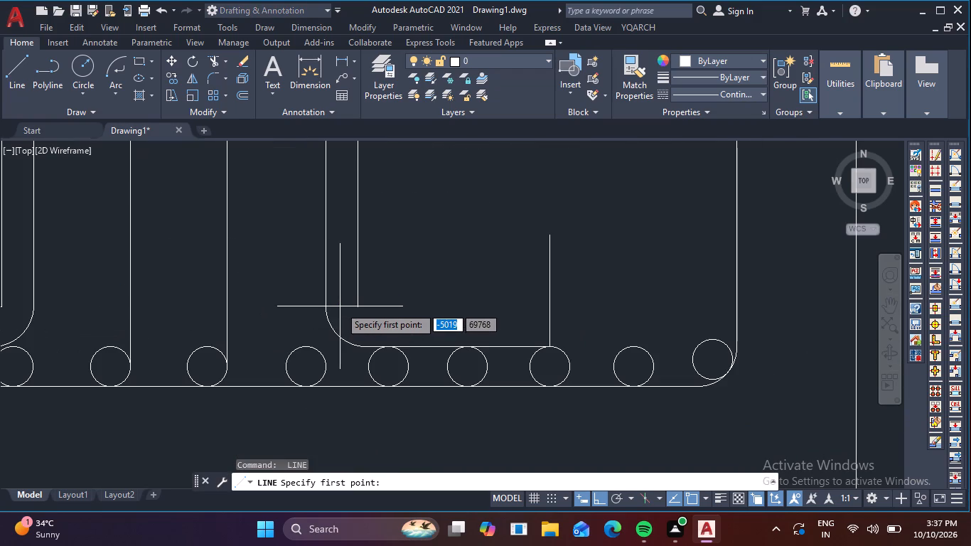
click(354, 305)
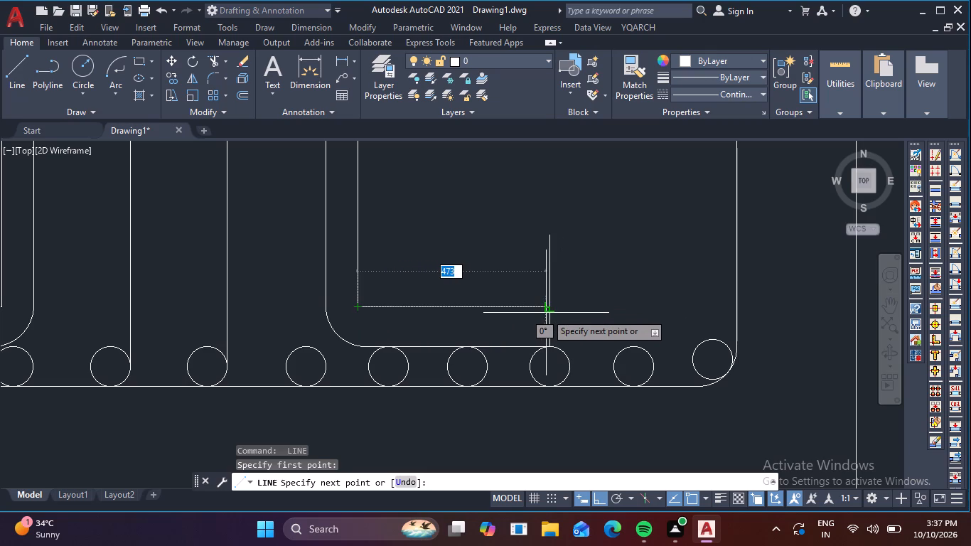
click(548, 305)
key(Escape)
scroll(523, 311, down, 3)
middle_drag(527, 268, 527, 304)
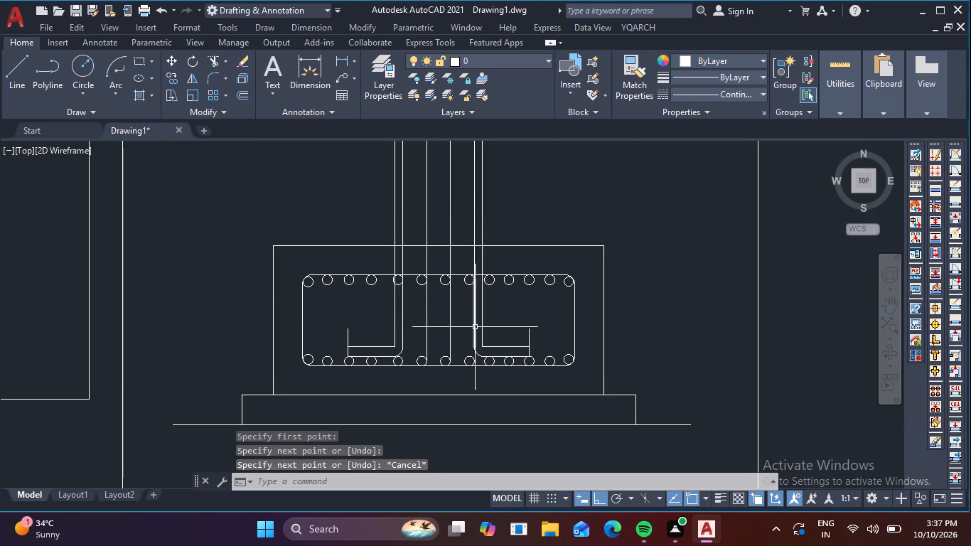
Draw a horizontal tie line about 775 long between the two hooked bars, just above their bottom bends and slightly overlapping both.
key(l)
key(space)
scroll(466, 336, up, 2)
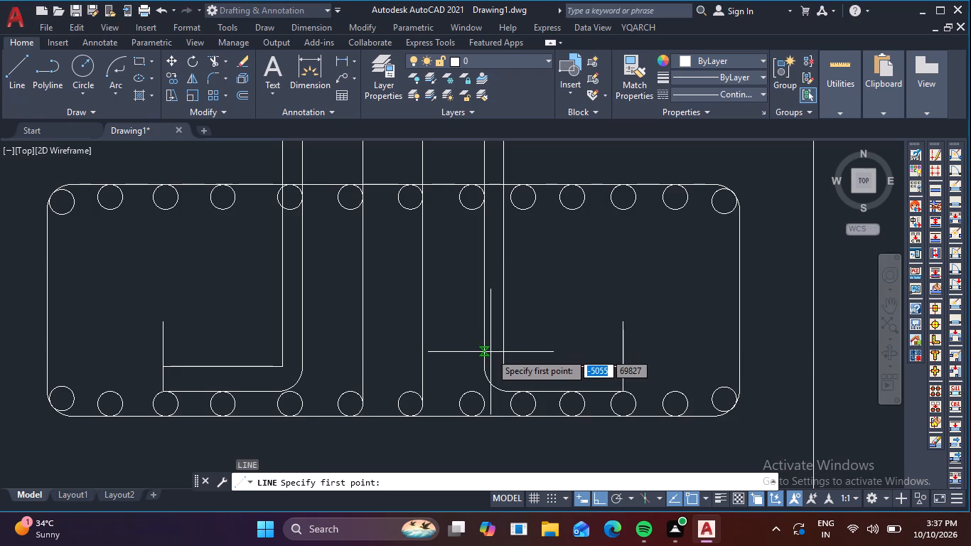
scroll(489, 353, up, 2)
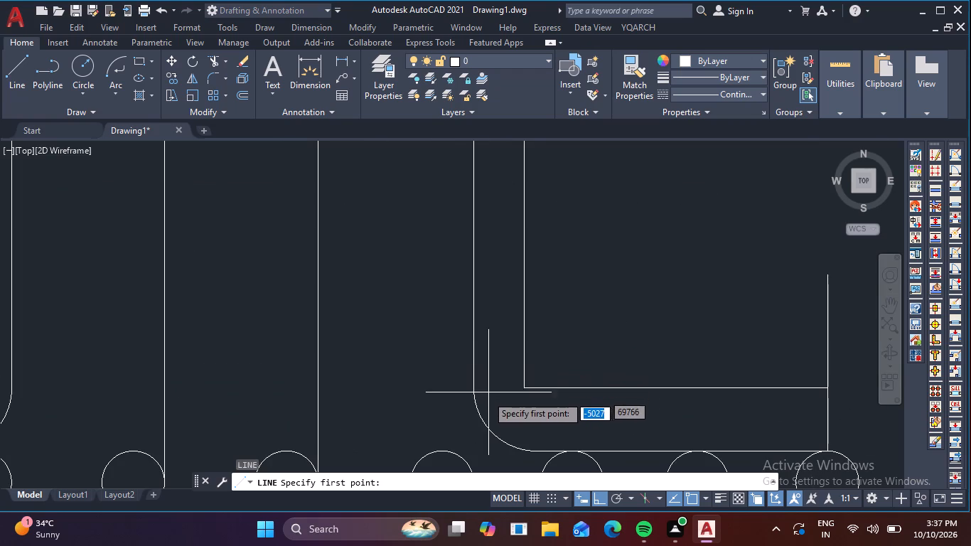
click(483, 383)
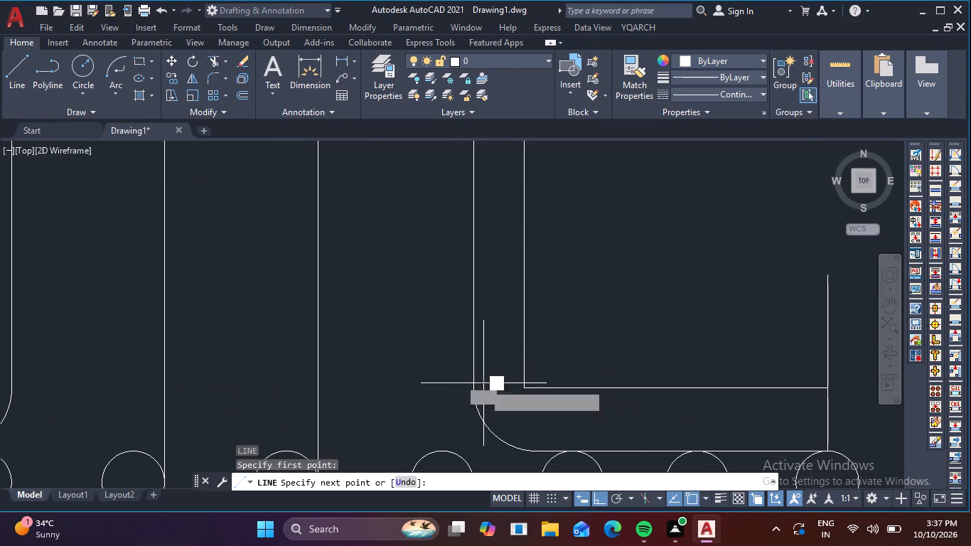
scroll(301, 380, down, 3)
scroll(226, 390, up, 3)
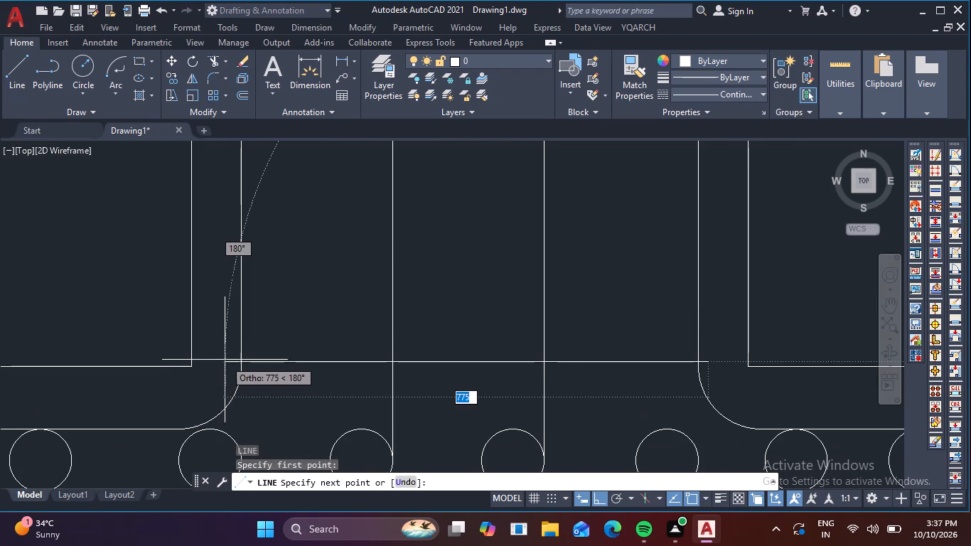
click(225, 359)
key(Escape)
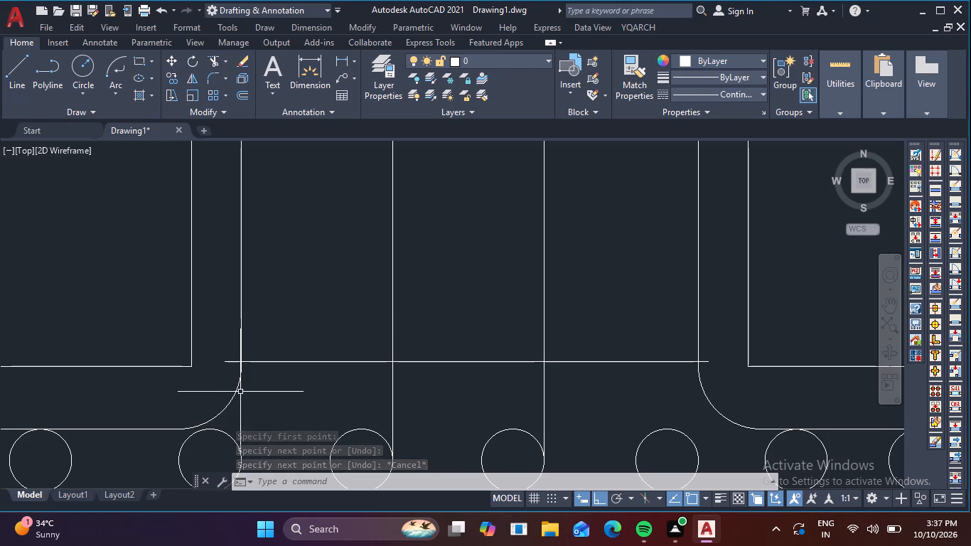
Copy the horizontal tie line as a 20-item array fitted upward over about 5428, ending just below the tops of the tall bars.
drag(623, 381, 614, 355)
drag(596, 346, 596, 335)
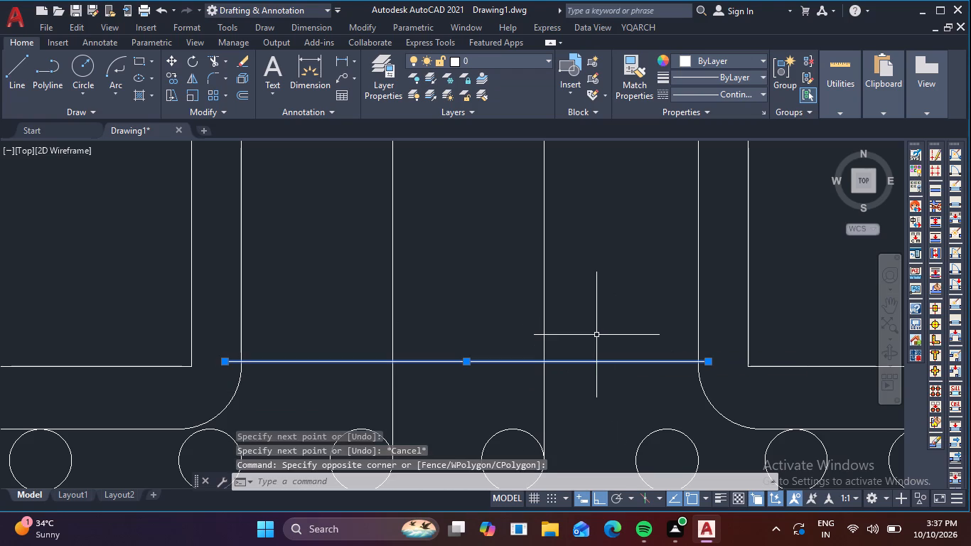
text(CO)
key(space)
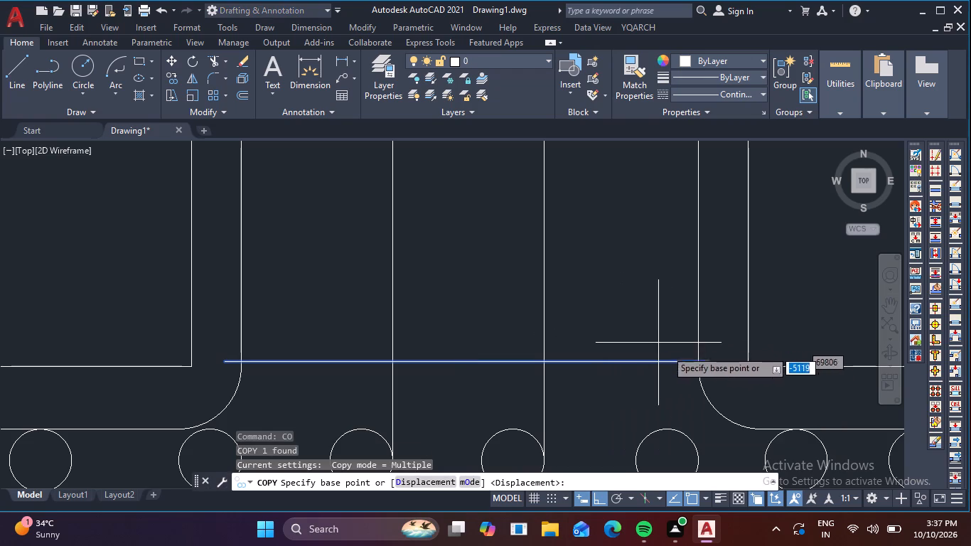
click(702, 361)
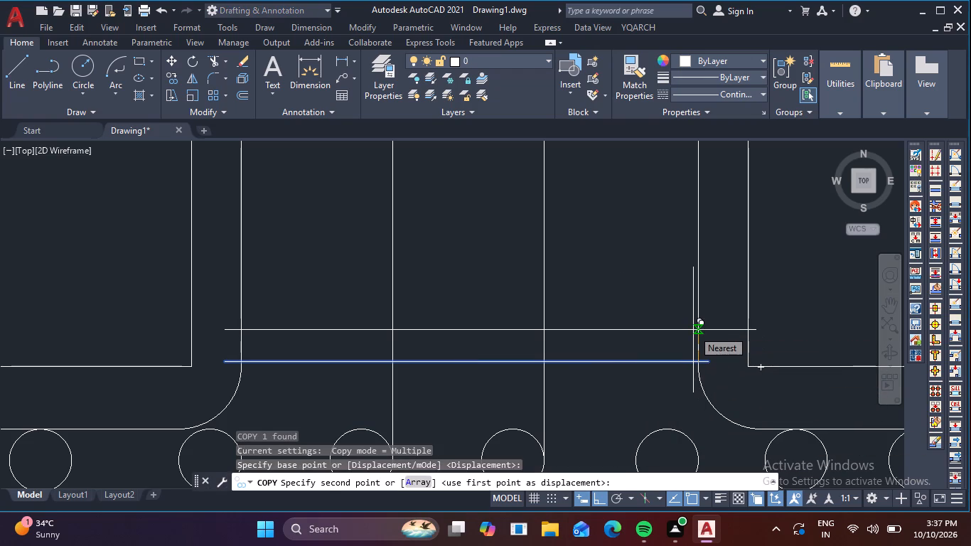
click(422, 483)
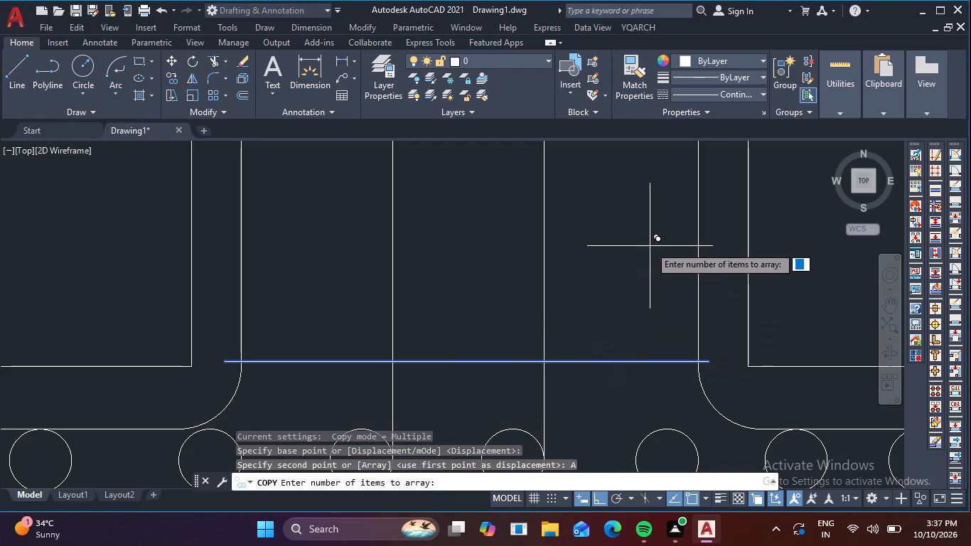
text(20)
key(space)
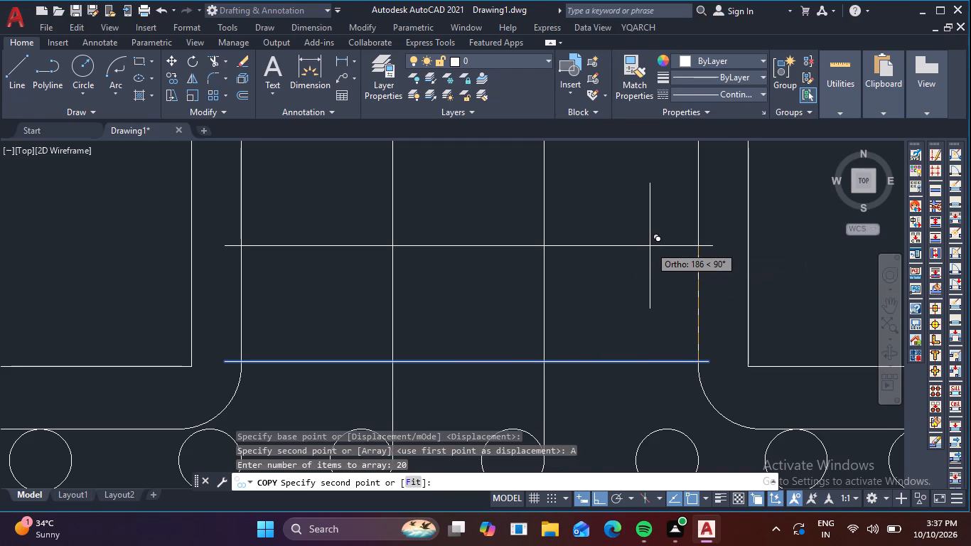
click(416, 478)
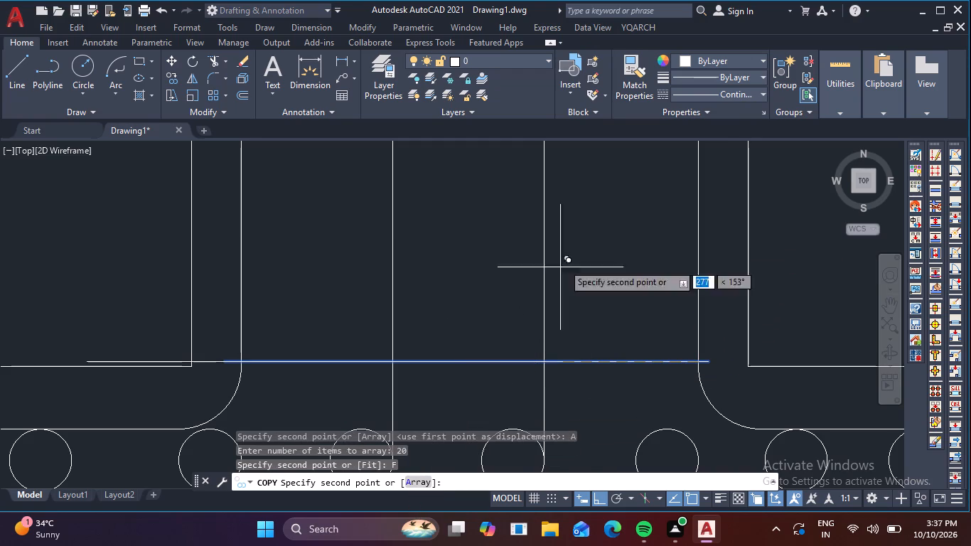
scroll(594, 237, down, 1)
middle_drag(594, 237, 559, 441)
scroll(578, 342, down, 4)
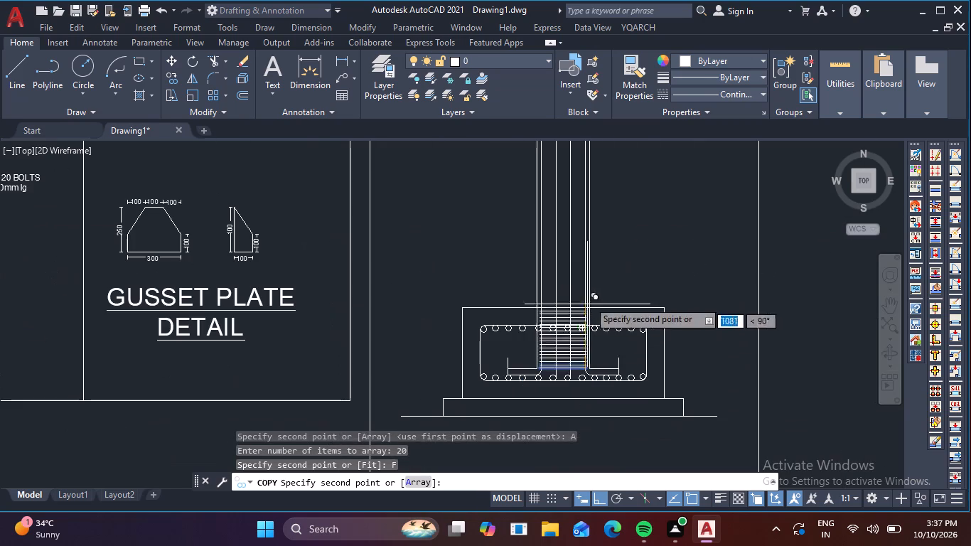
middle_drag(596, 245, 584, 407)
scroll(594, 299, down, 1)
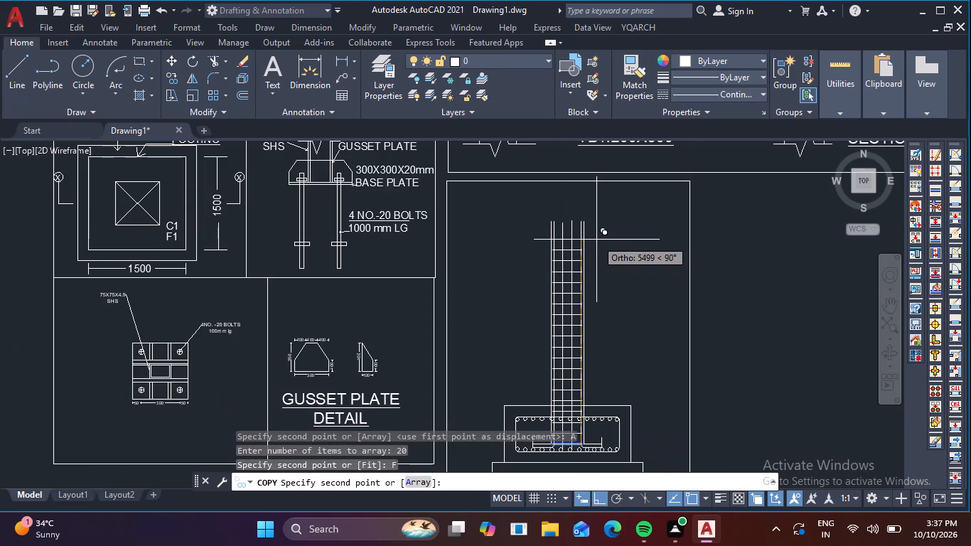
scroll(594, 235, up, 2)
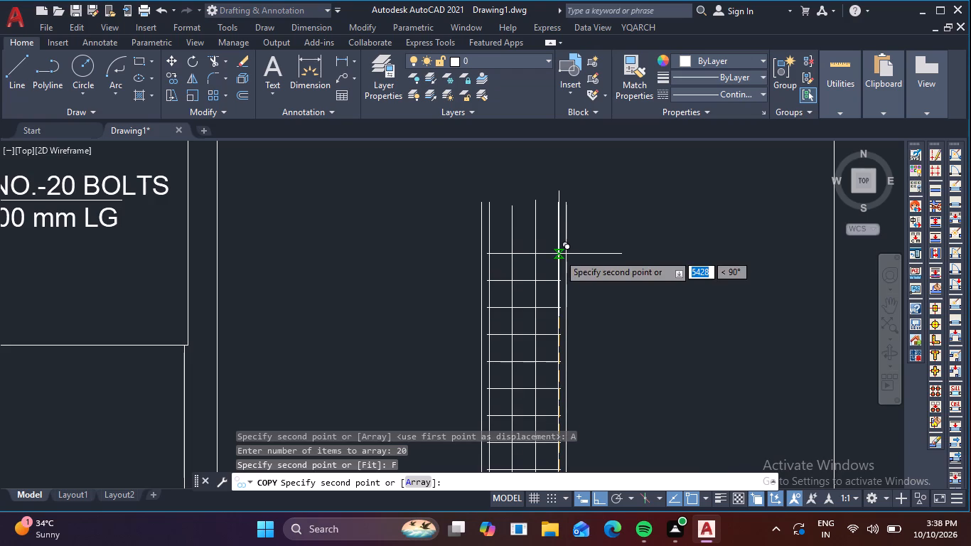
click(559, 254)
key(Escape)
Review the tied column bars against the column schedule, tie beam and footing details elsewhere on the sheet.
scroll(644, 291, down, 2)
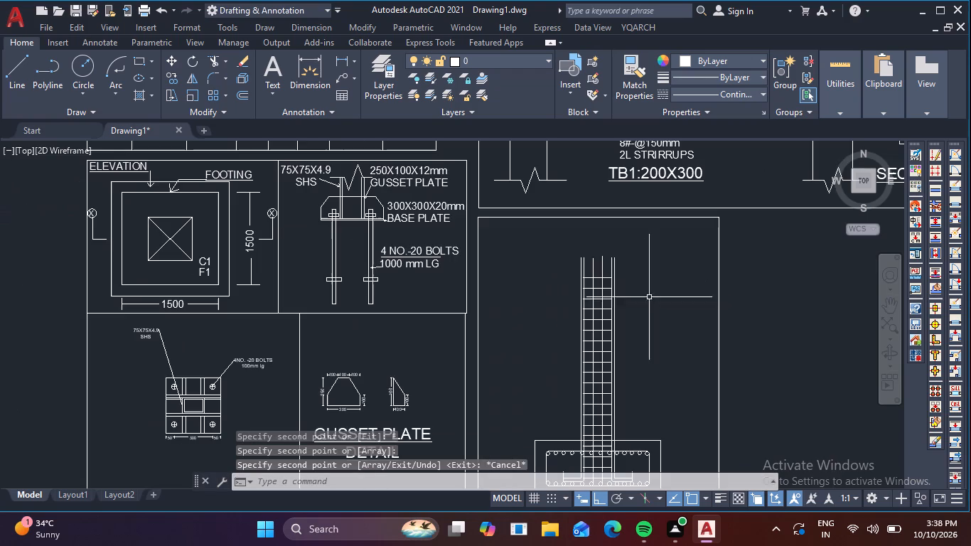
middle_drag(677, 311, 681, 272)
middle_drag(682, 268, 685, 257)
middle_drag(685, 257, 704, 299)
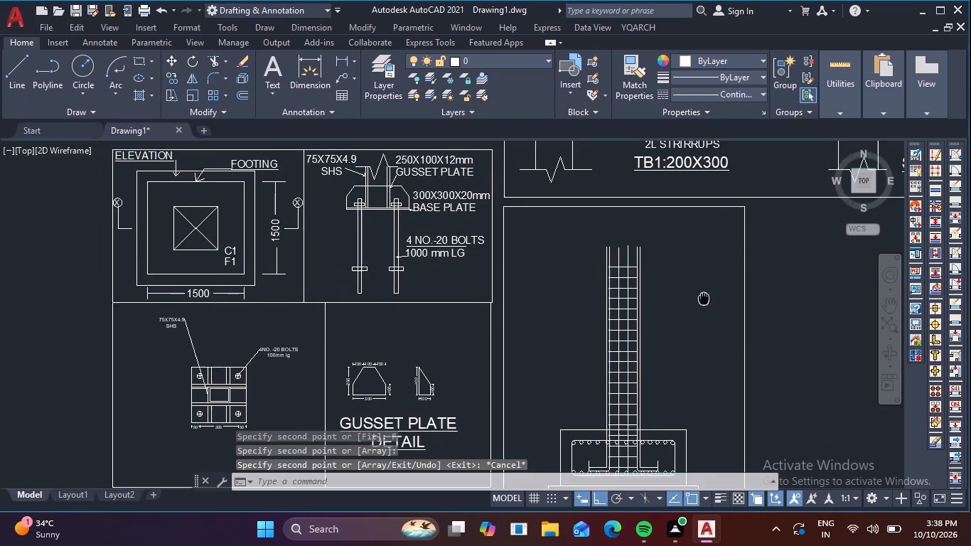
middle_drag(704, 299, 709, 310)
scroll(633, 309, up, 2)
middle_drag(707, 289, 712, 323)
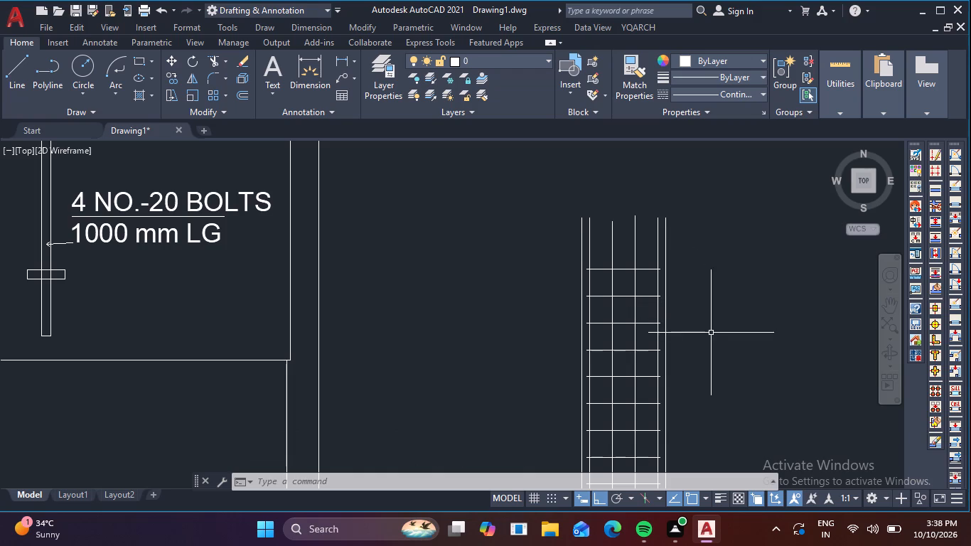
scroll(734, 351, down, 2)
middle_drag(734, 352, 701, 419)
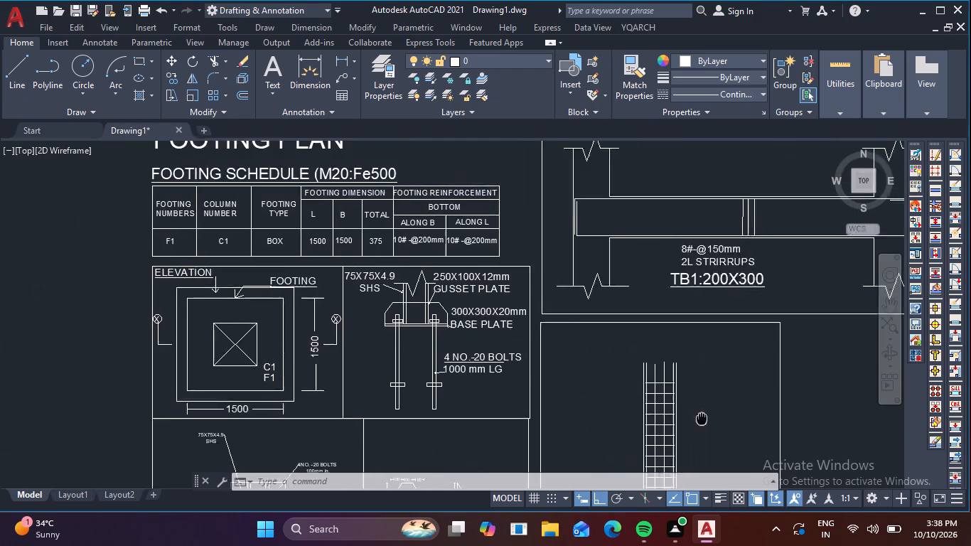
middle_drag(701, 419, 666, 483)
scroll(699, 369, down, 1)
middle_drag(698, 384, 690, 461)
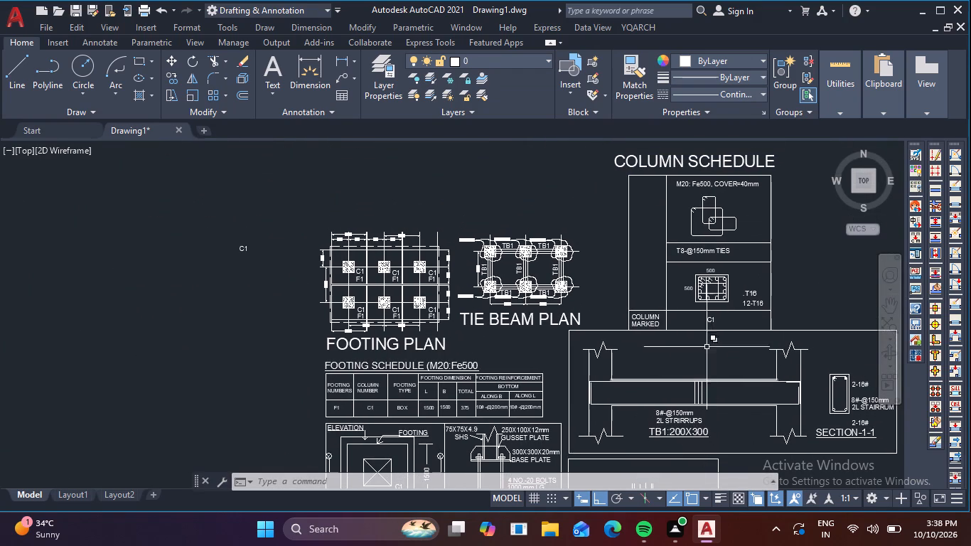
scroll(708, 272, down, 2)
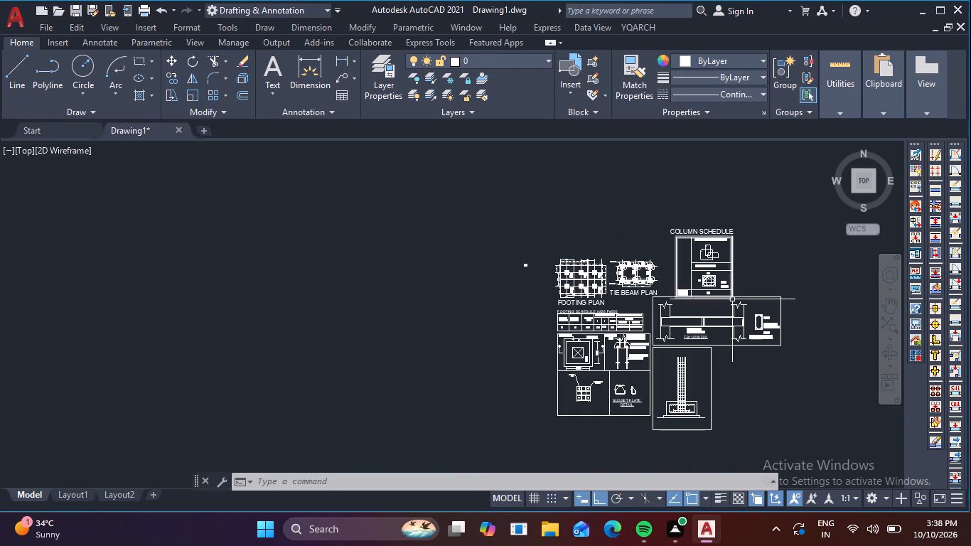
scroll(727, 296, up, 3)
middle_drag(712, 257, 752, 304)
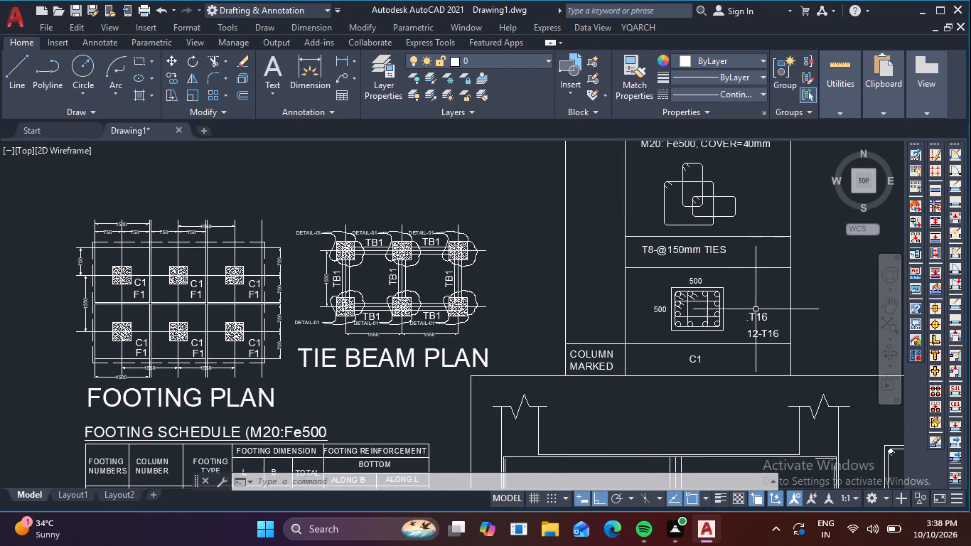
scroll(673, 222, up, 1)
middle_drag(674, 222, 714, 382)
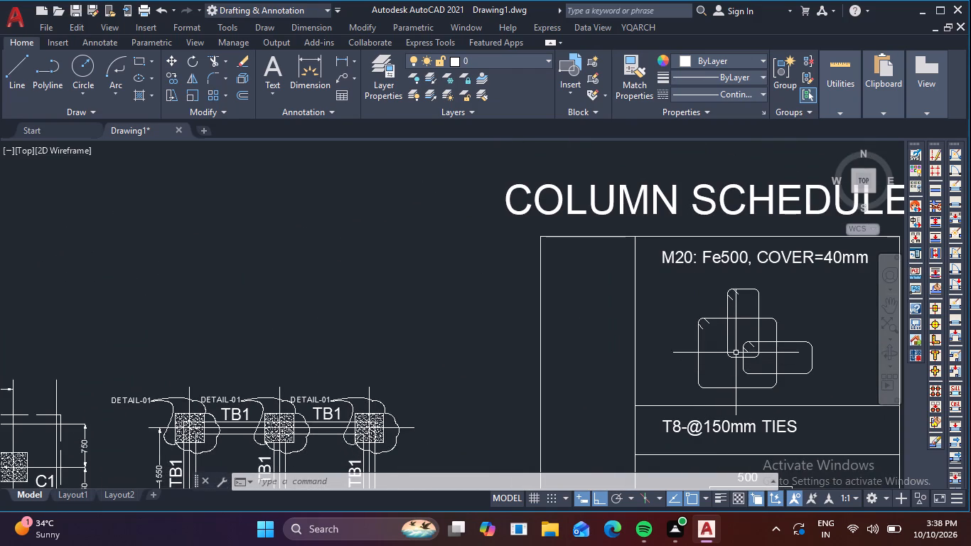
scroll(726, 397, down, 1)
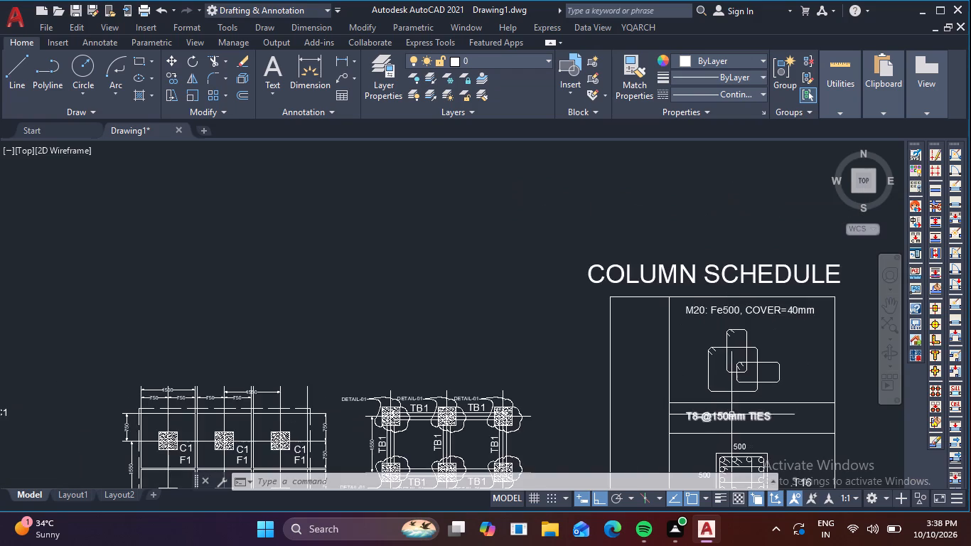
scroll(732, 414, down, 2)
middle_drag(746, 431, 643, 289)
scroll(687, 323, down, 2)
scroll(629, 366, up, 4)
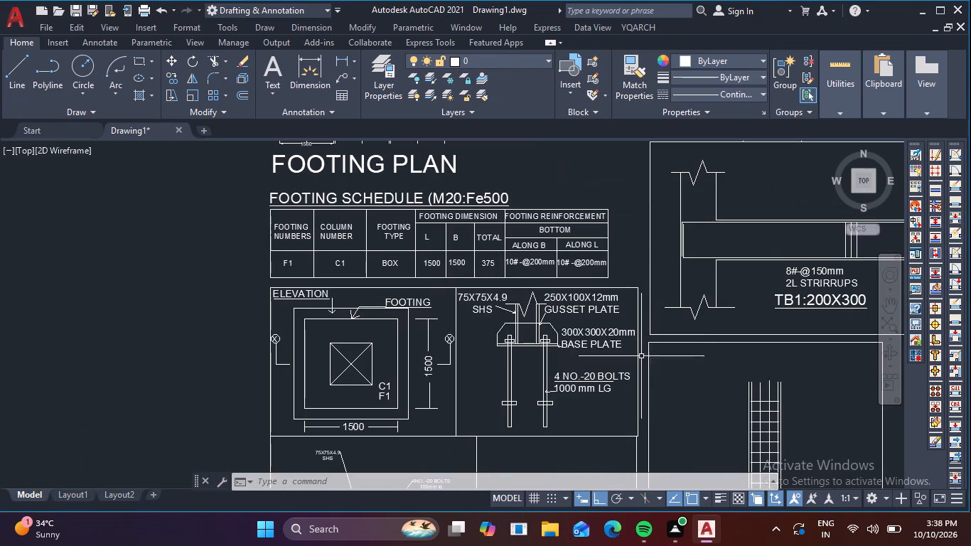
middle_drag(729, 381, 627, 322)
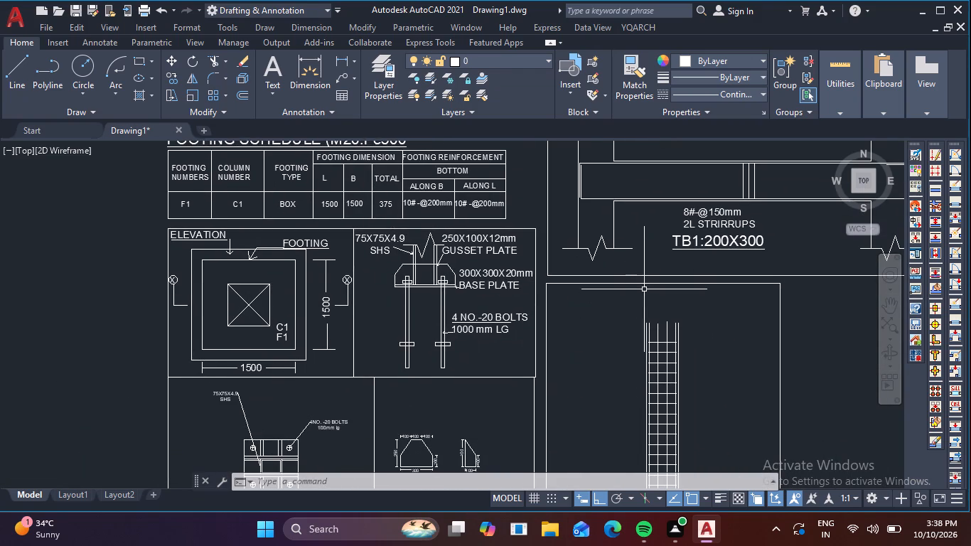
Draw an upright rectangle across the top two ties of the column, enclosing the two inner vertical bars.
click(143, 62)
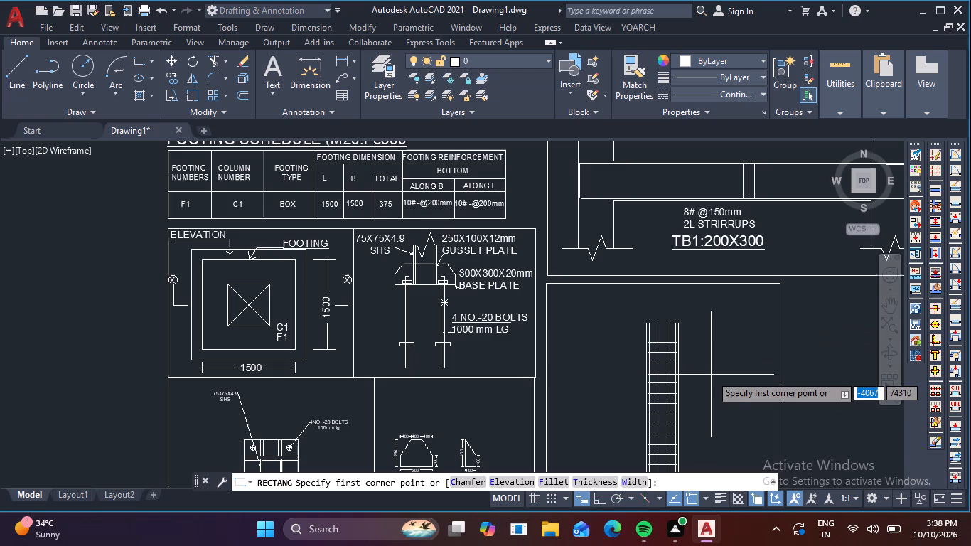
scroll(663, 364, up, 3)
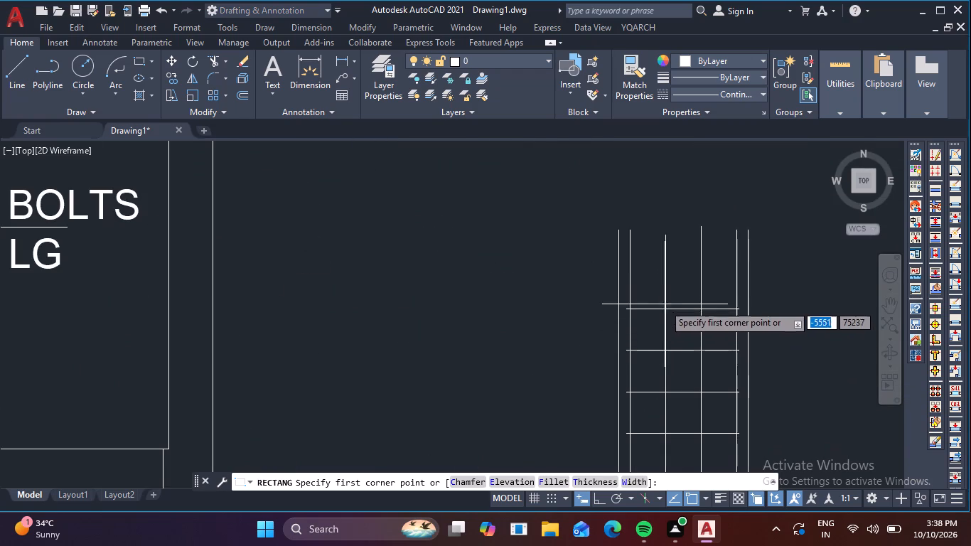
click(657, 294)
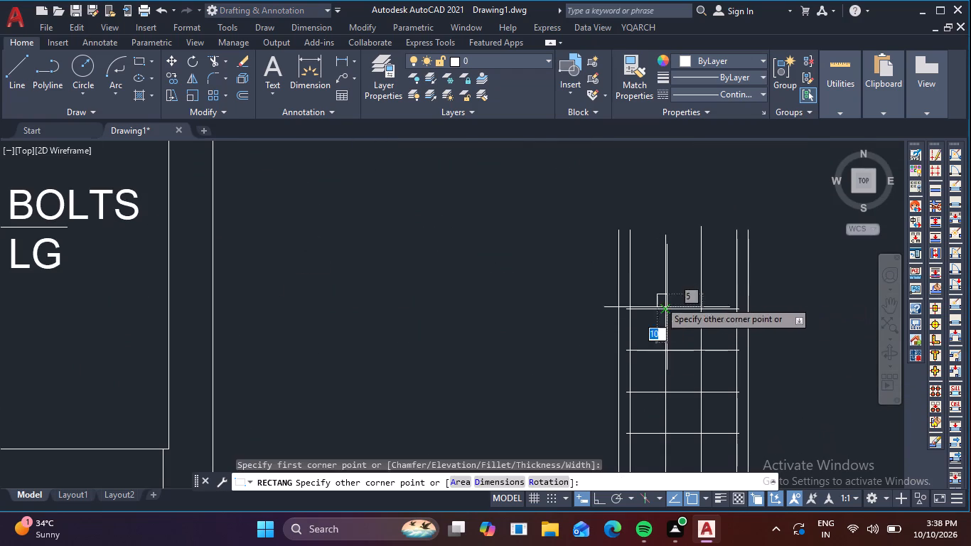
click(710, 383)
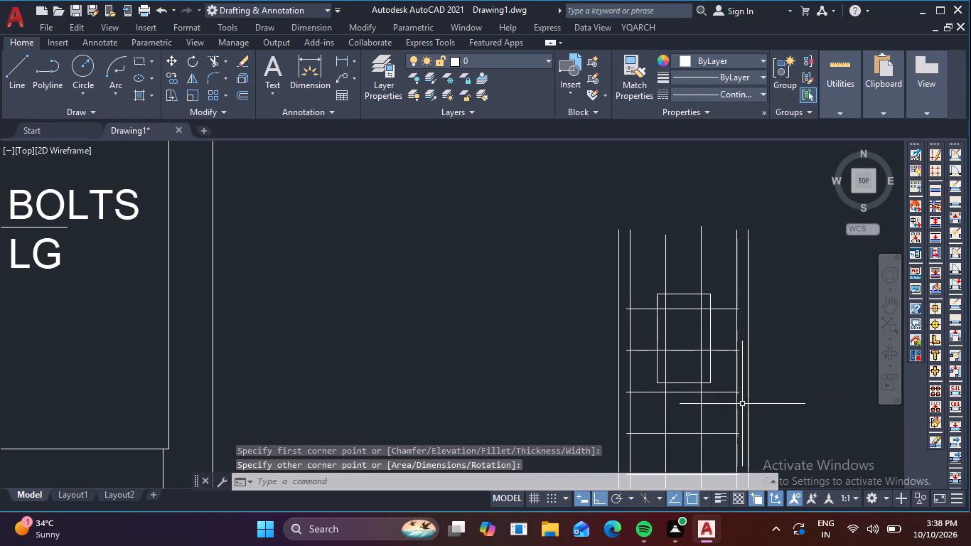
Fillet all four corners of the new rectangle with a radius of 100.
key(f)
key(space)
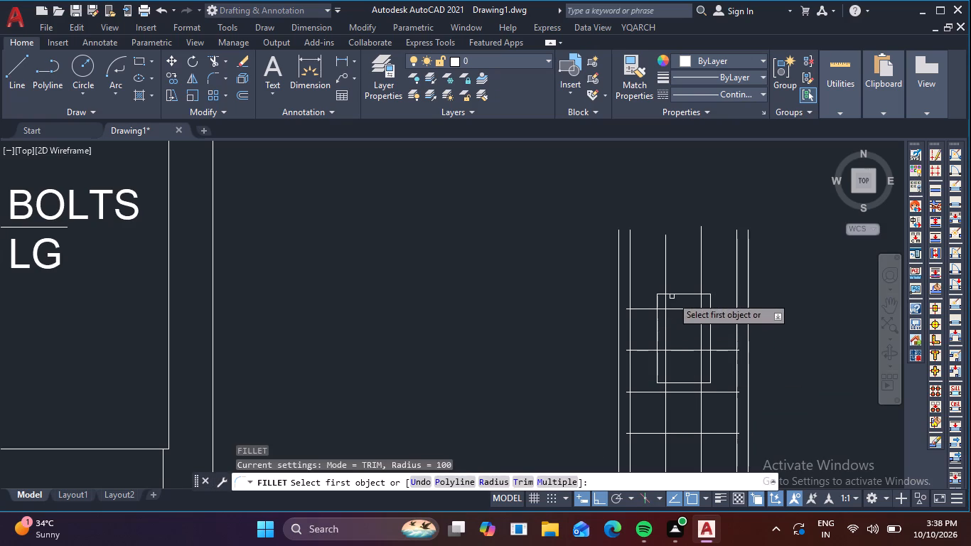
click(670, 292)
click(658, 303)
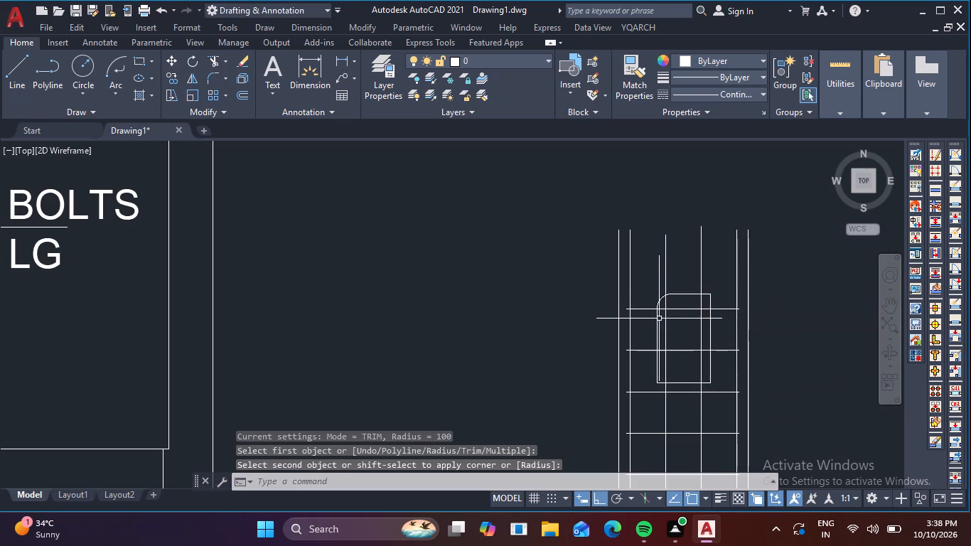
key(space)
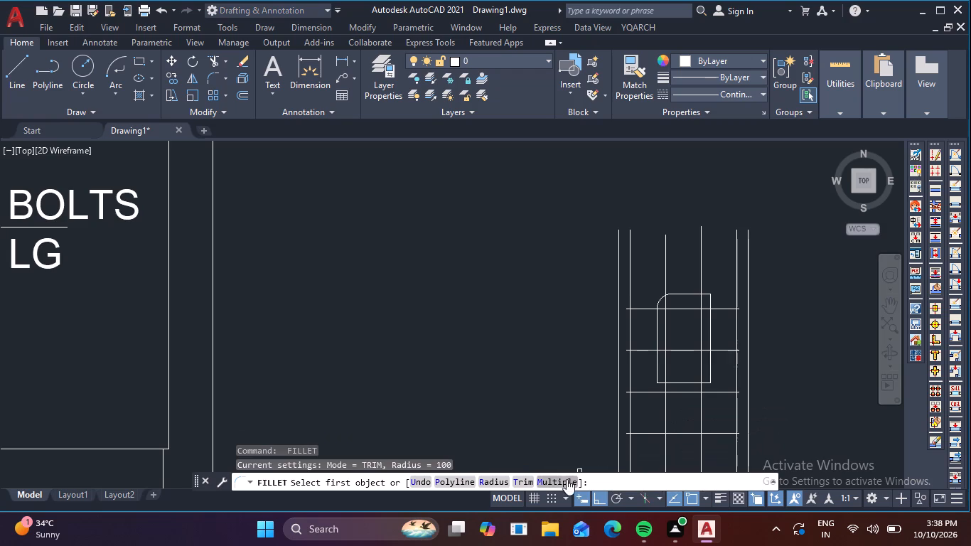
click(567, 479)
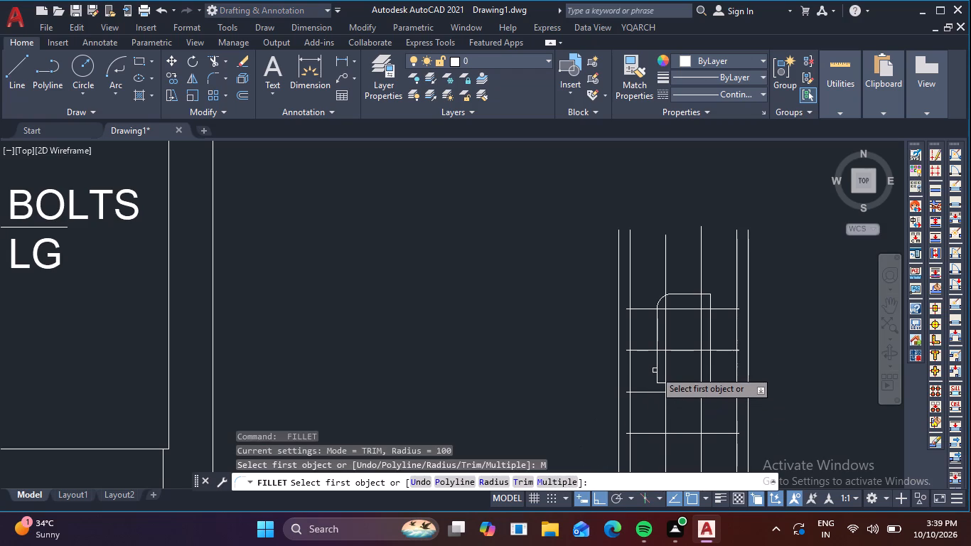
click(658, 365)
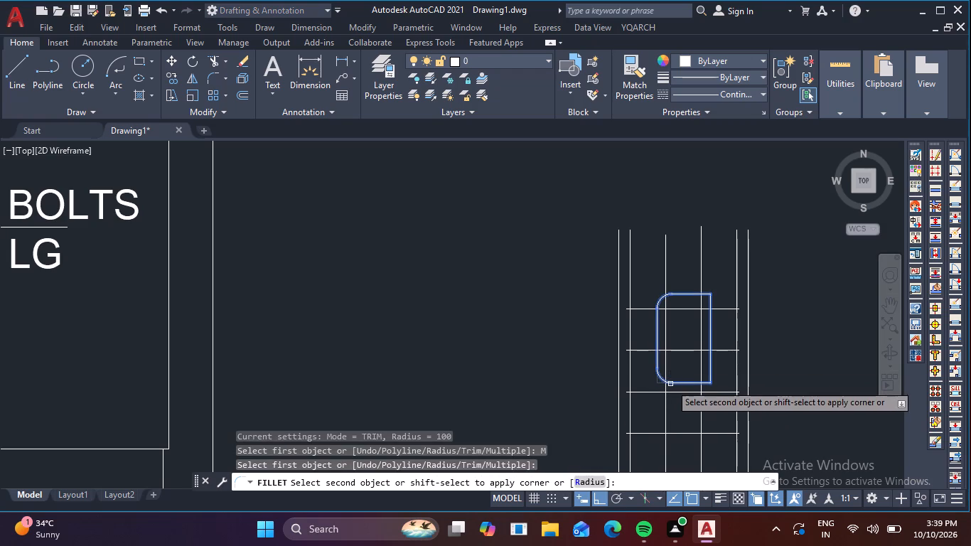
click(673, 384)
click(702, 383)
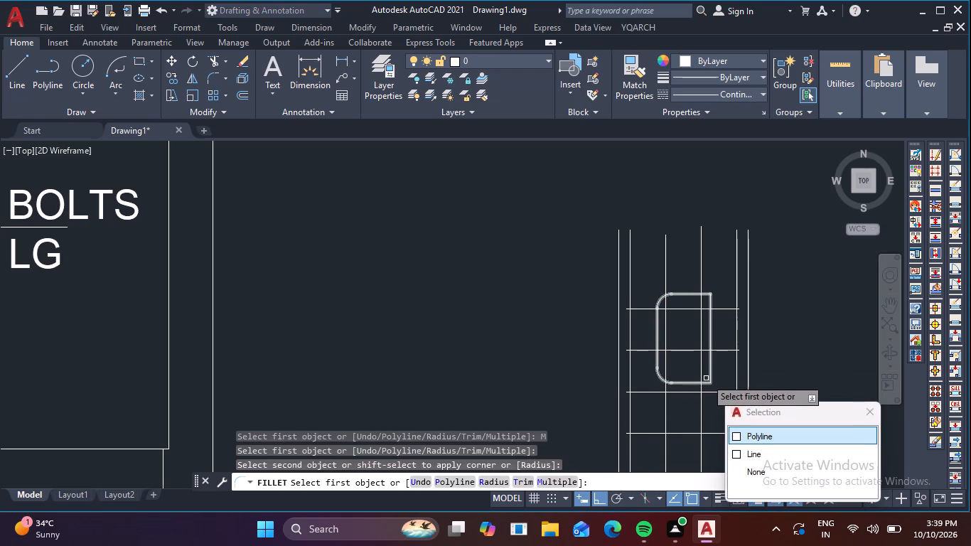
click(712, 370)
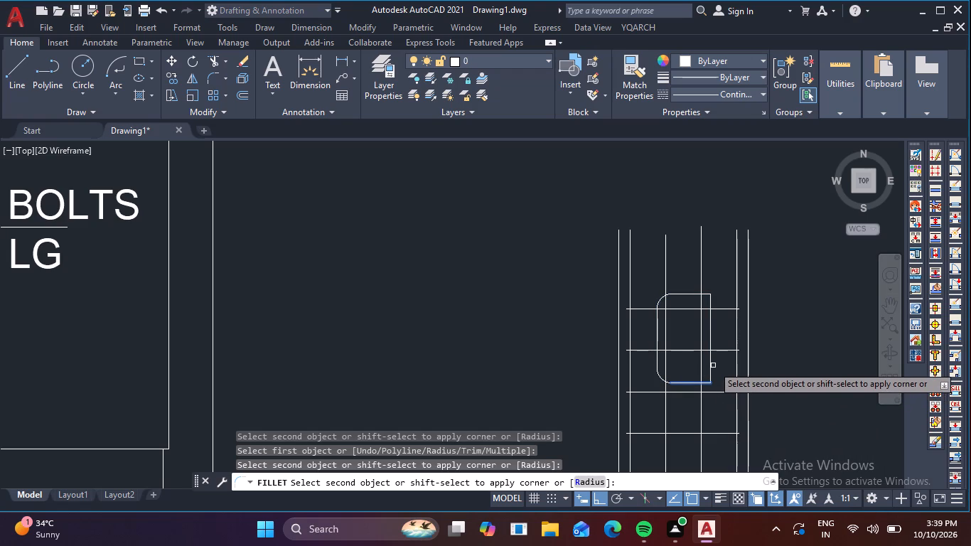
click(709, 363)
click(711, 300)
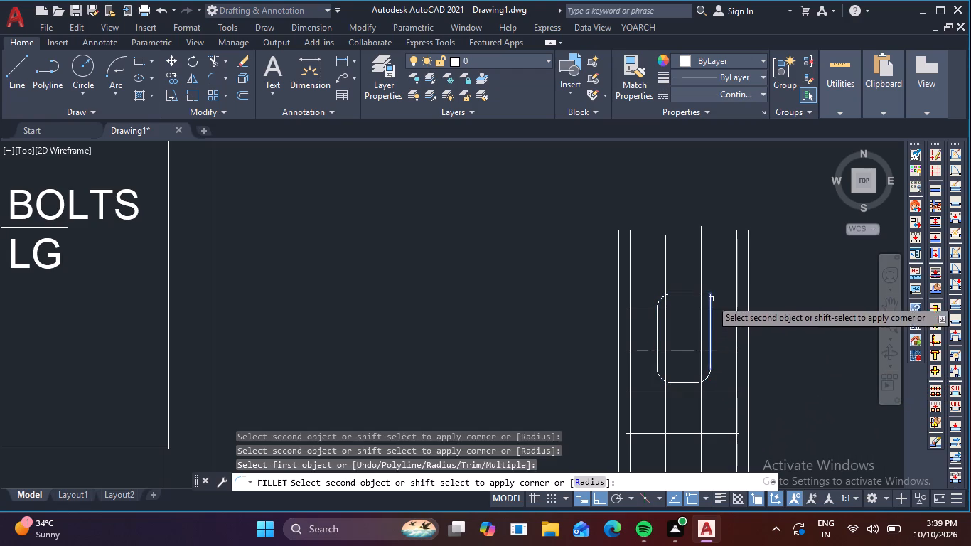
click(687, 292)
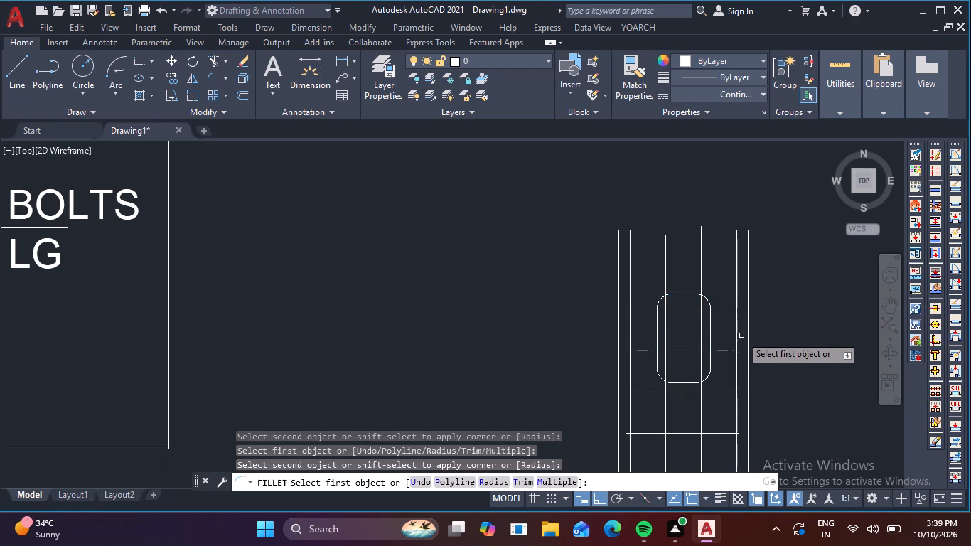
key(Escape)
Draw a circle of radius 50 in the empty space just right of the column bars.
scroll(744, 351, down, 3)
scroll(759, 359, up, 3)
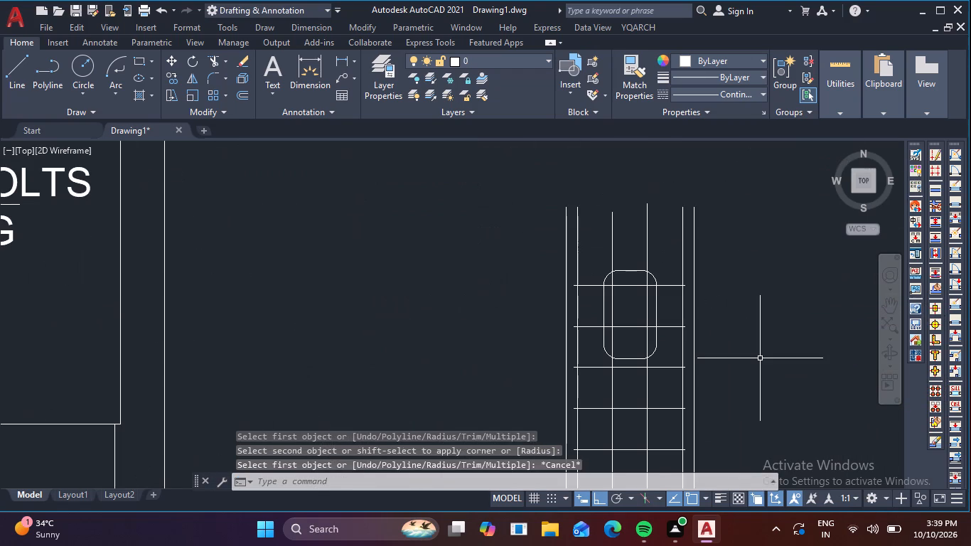
text(C)
key(space)
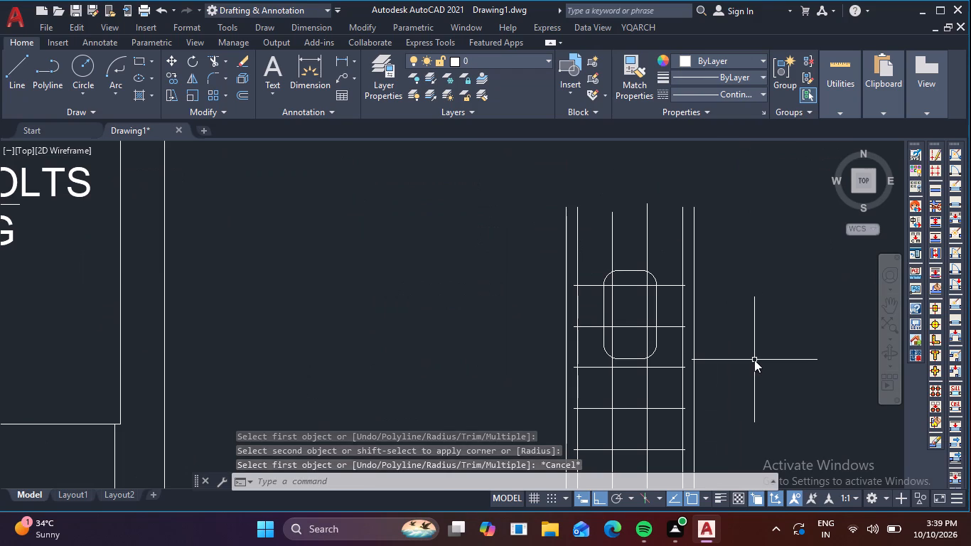
click(753, 341)
text(50)
key(Return)
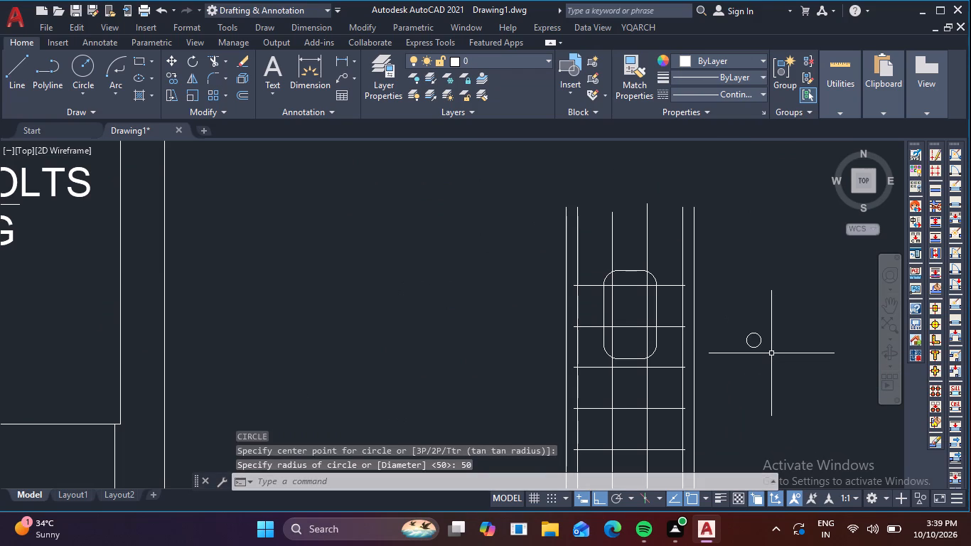
Copy the radius 50 circle freely into the four inner corners of the rounded rectangle.
drag(773, 355, 751, 341)
click(729, 321)
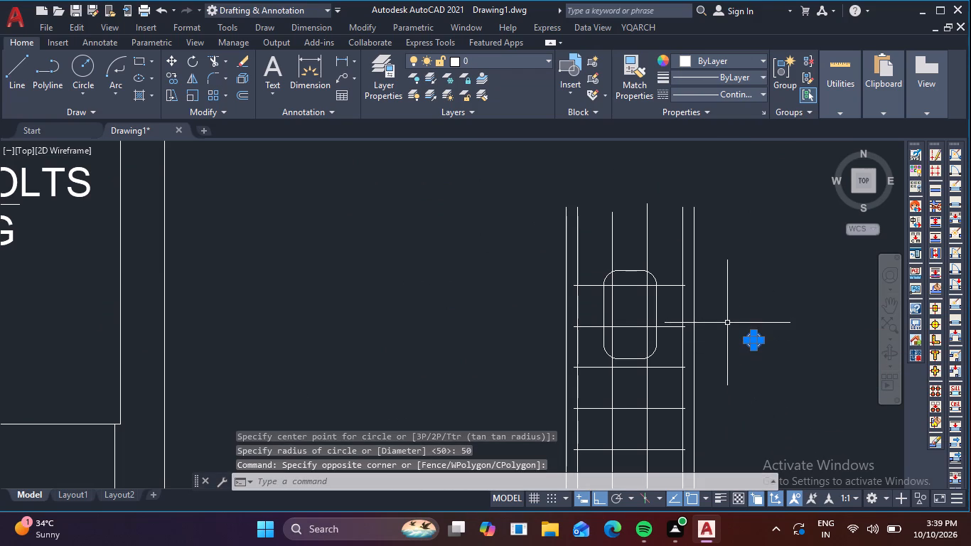
key(c)
key(o)
key(space)
scroll(736, 337, up, 2)
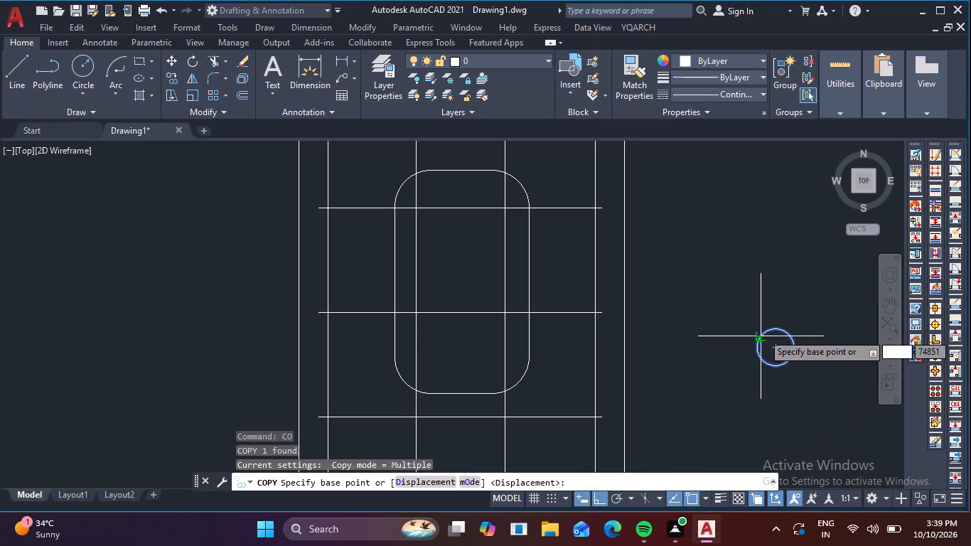
click(763, 333)
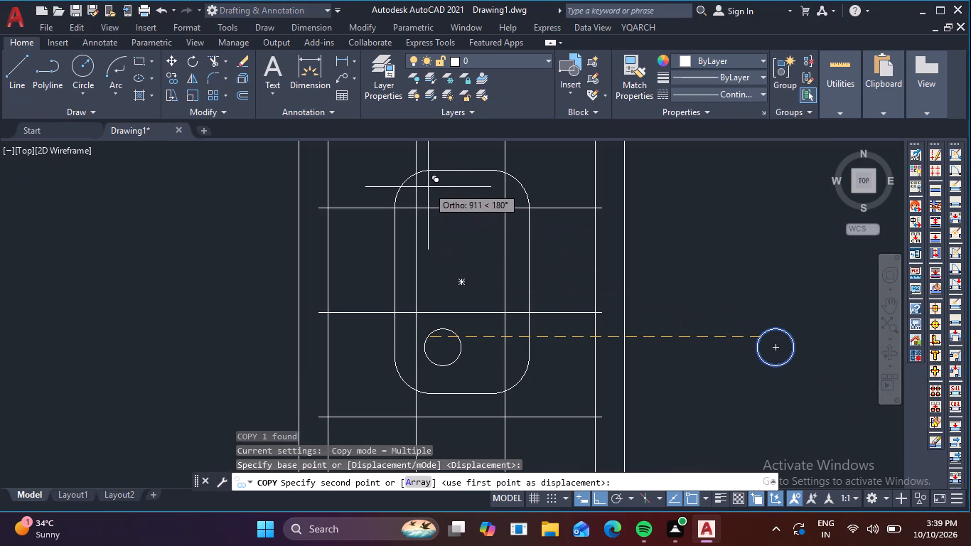
key(F8)
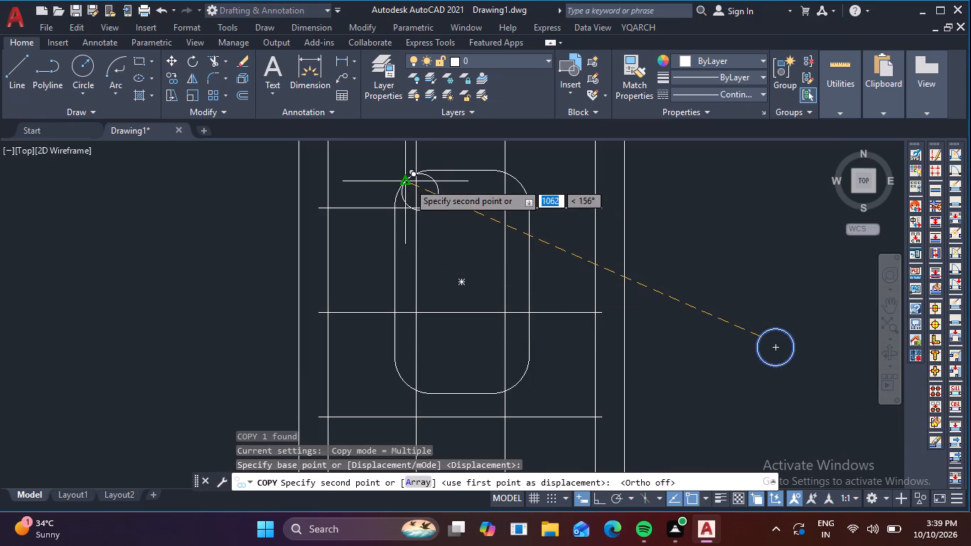
click(407, 181)
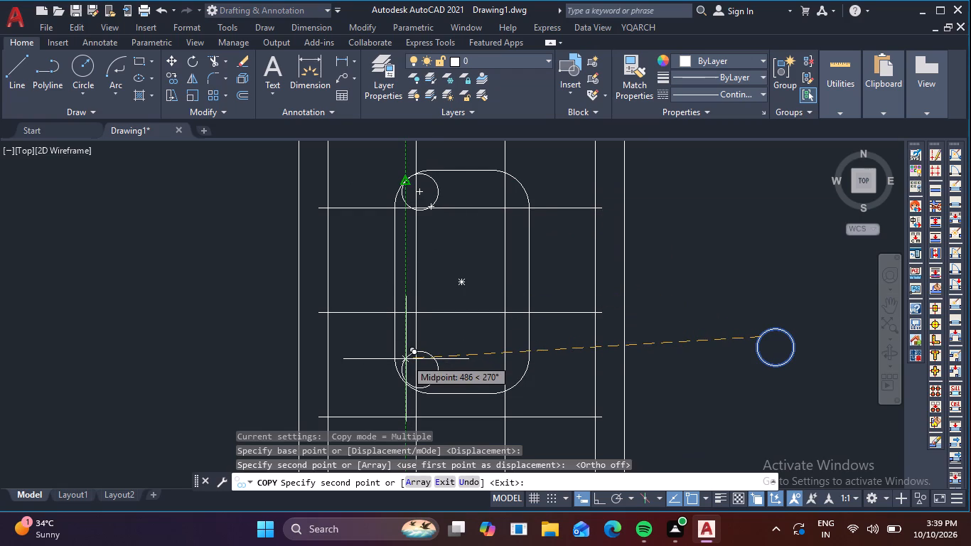
click(406, 359)
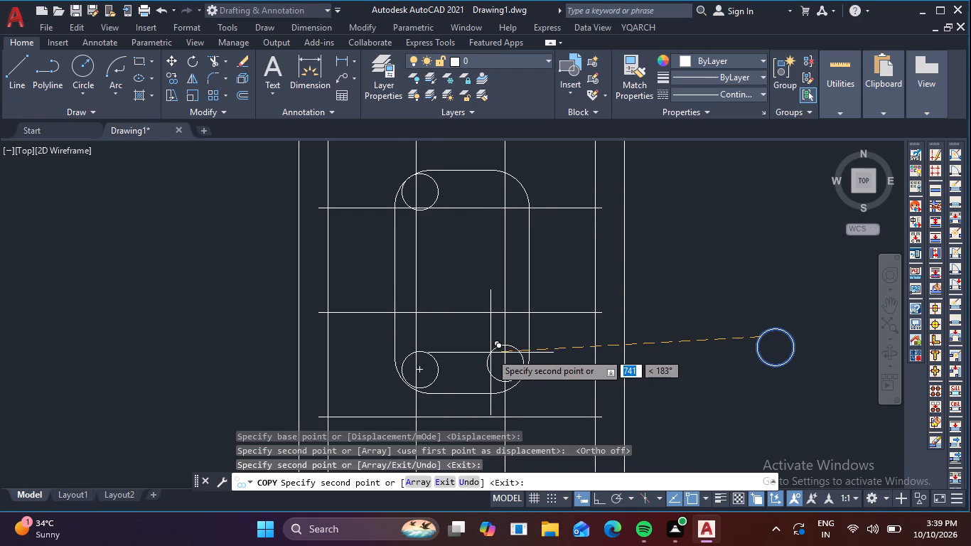
click(488, 356)
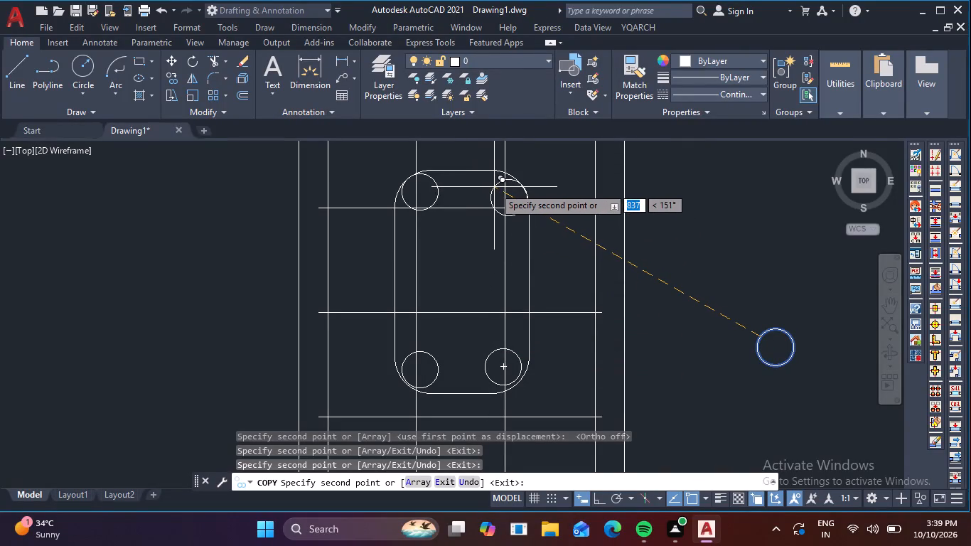
click(494, 187)
key(Escape)
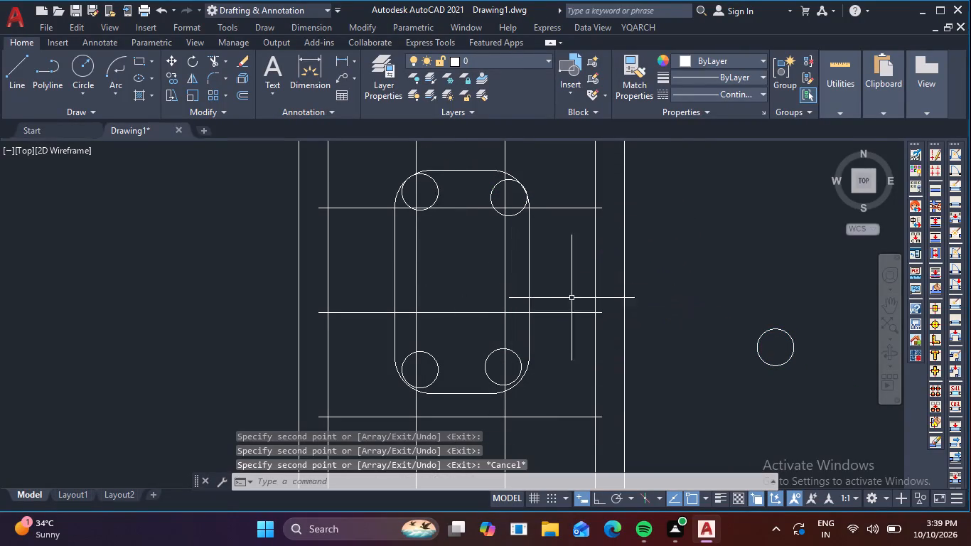
Move the lower-right circle slightly outward and down so it sits against the rounded rectangle's corner arc.
click(517, 358)
text(M)
key(space)
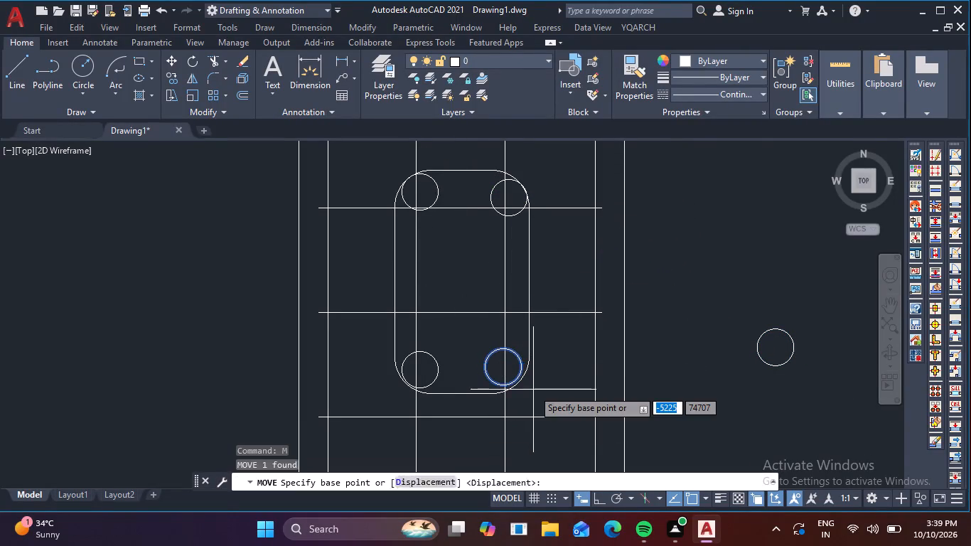
scroll(534, 387, up, 2)
click(485, 367)
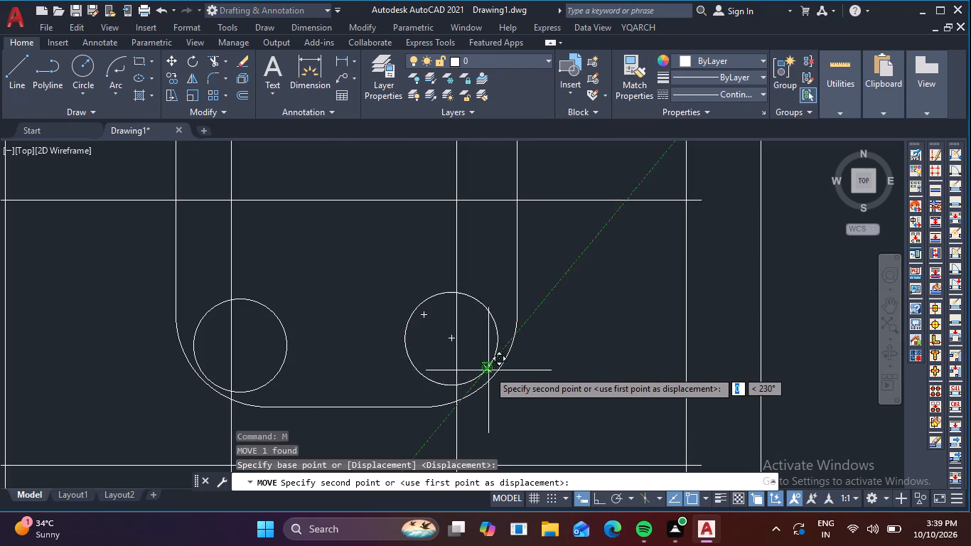
click(497, 377)
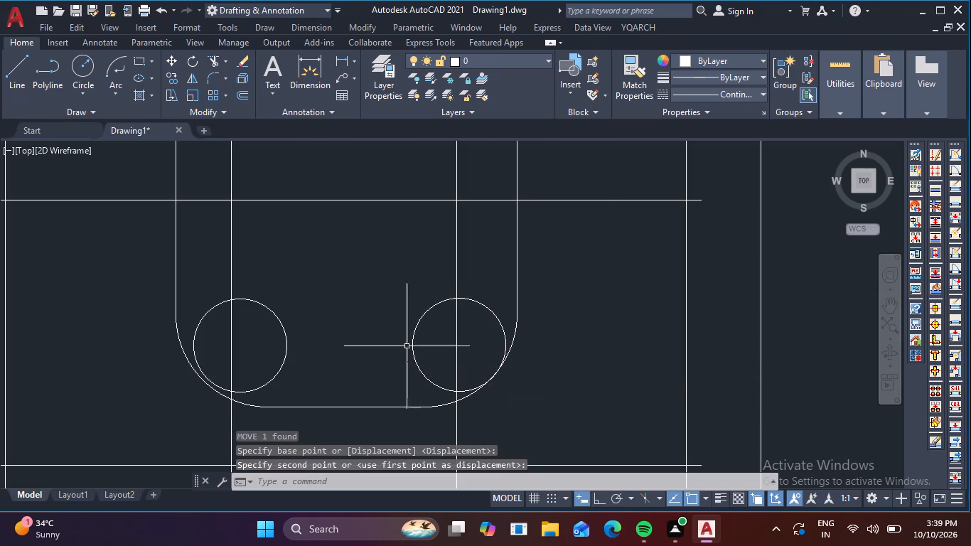
Move the lower-left circle slightly down and outward against the rounded rectangle's corner arc.
drag(338, 343, 306, 343)
click(283, 332)
key(m)
key(space)
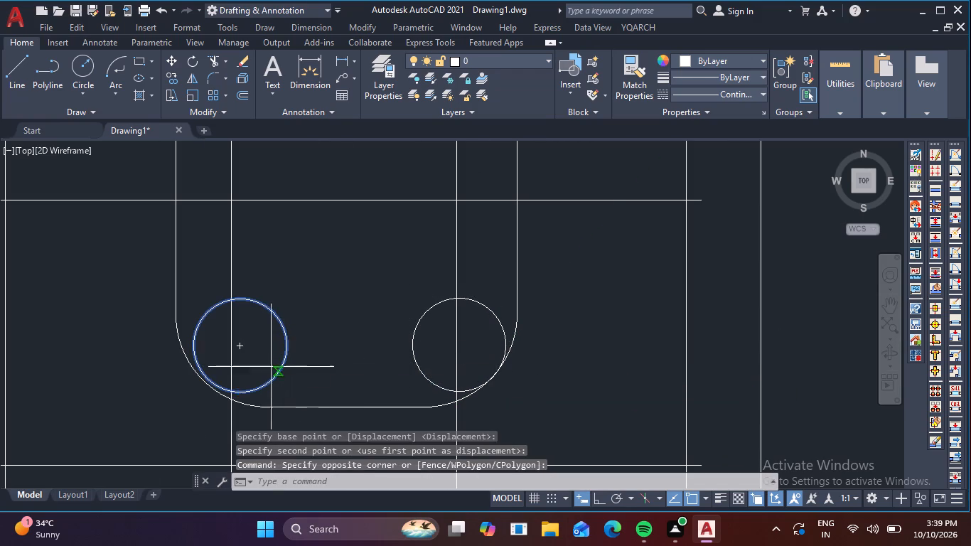
click(212, 384)
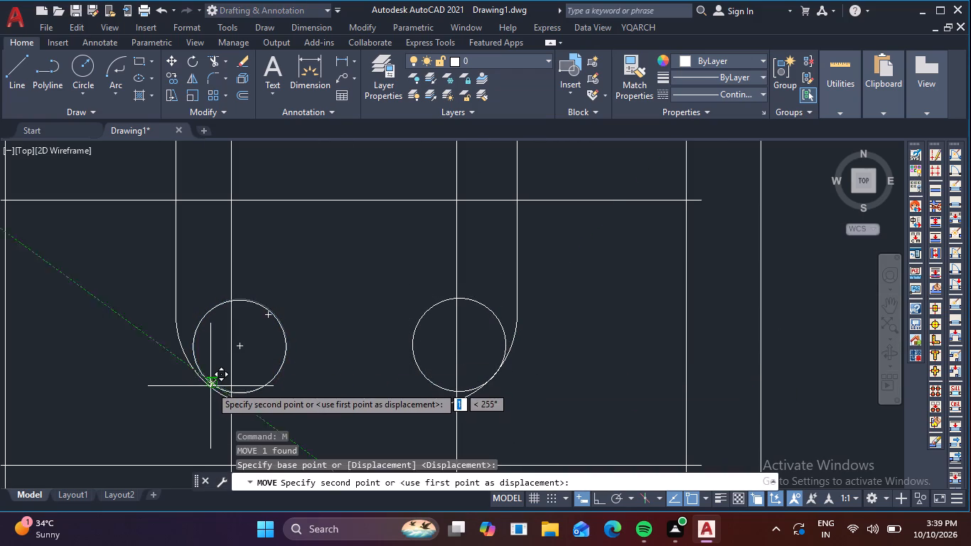
click(209, 387)
key(Escape)
Delete the leftover source circle to the right of the column bars.
scroll(442, 373, down, 2)
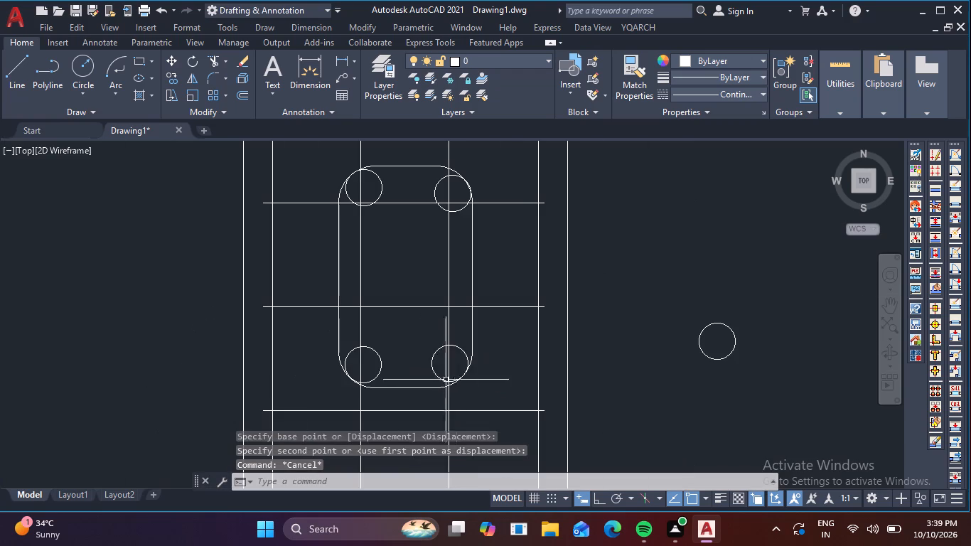
drag(749, 368, 736, 358)
drag(714, 333, 692, 328)
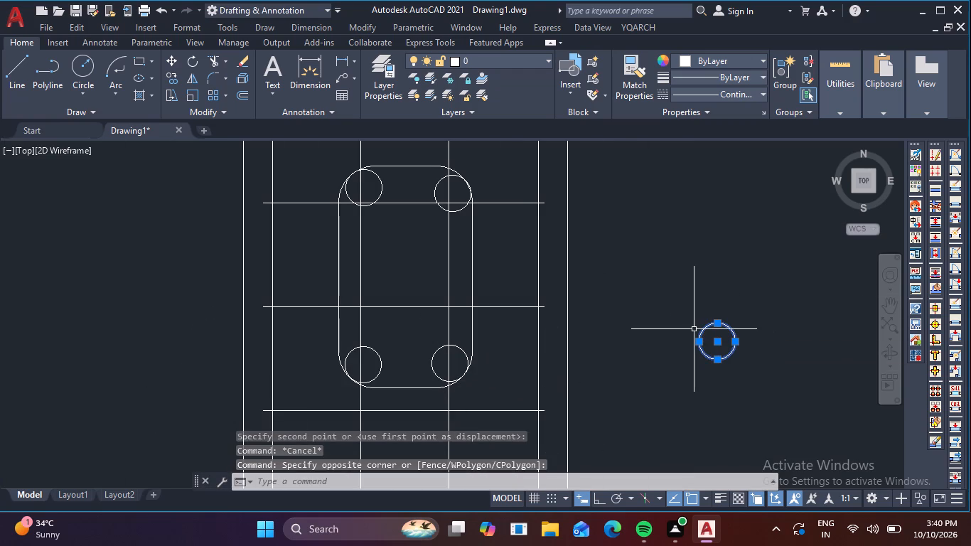
key(Delete)
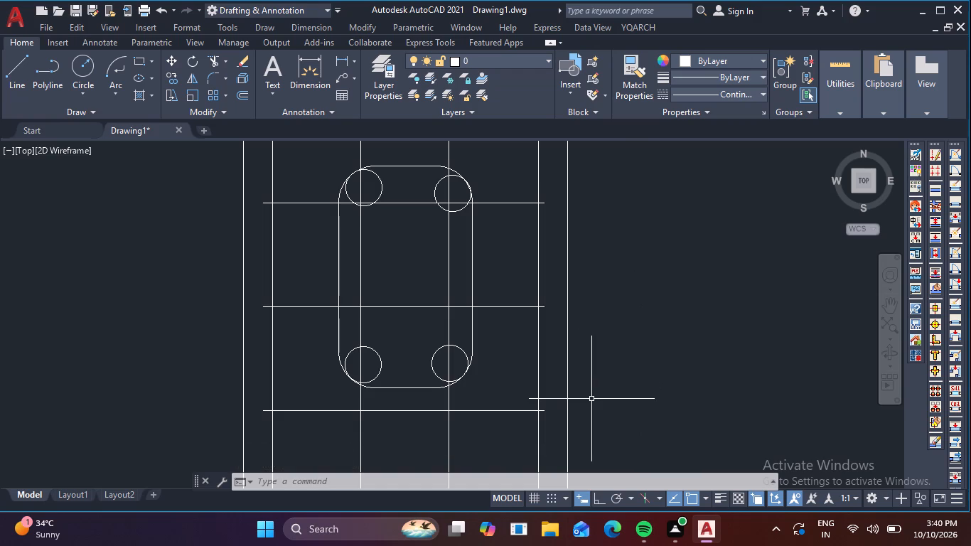
Draw two short slanted hook lines inside the stirrup, each starting tangent to the upper-left corner circle.
scroll(591, 399, down, 2)
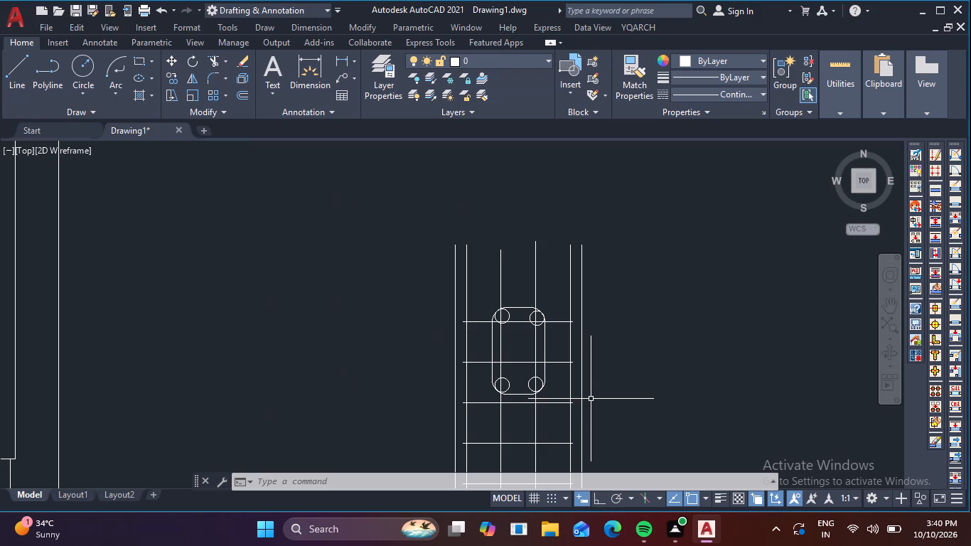
text(L TAN)
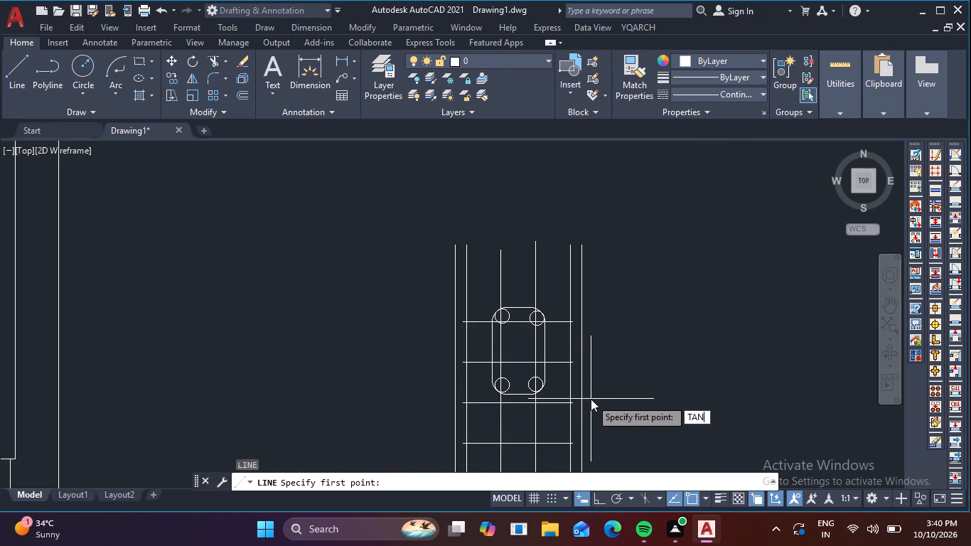
key(space)
scroll(521, 314, up, 3)
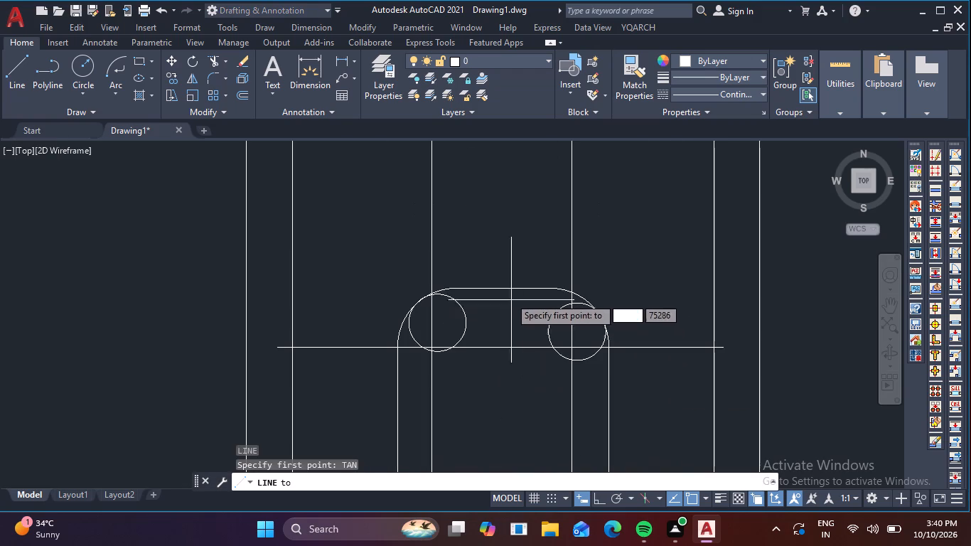
click(449, 296)
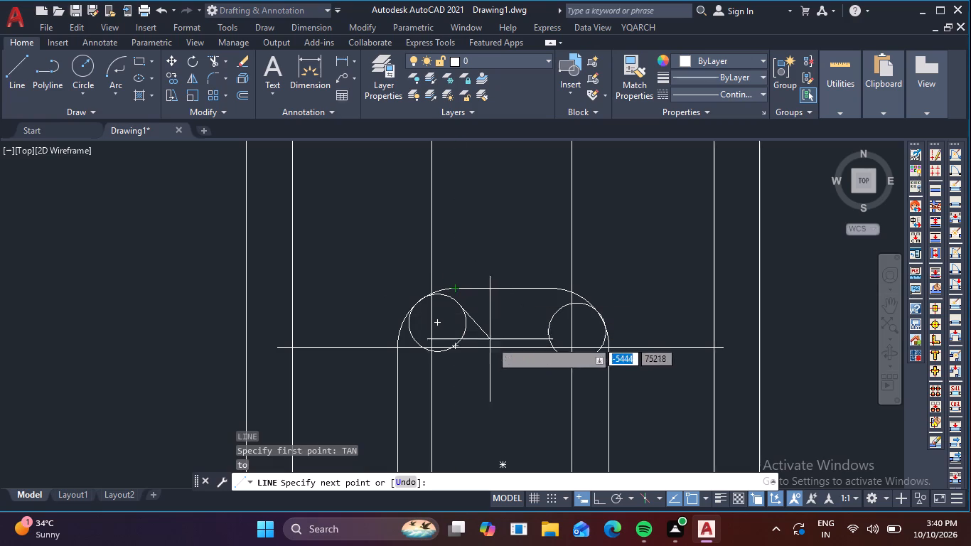
click(513, 358)
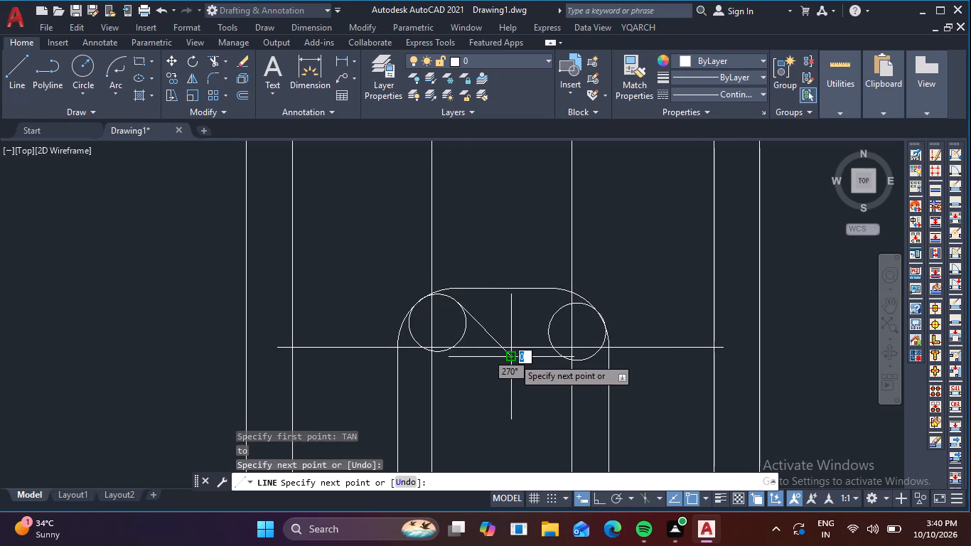
key(space)
key(space)
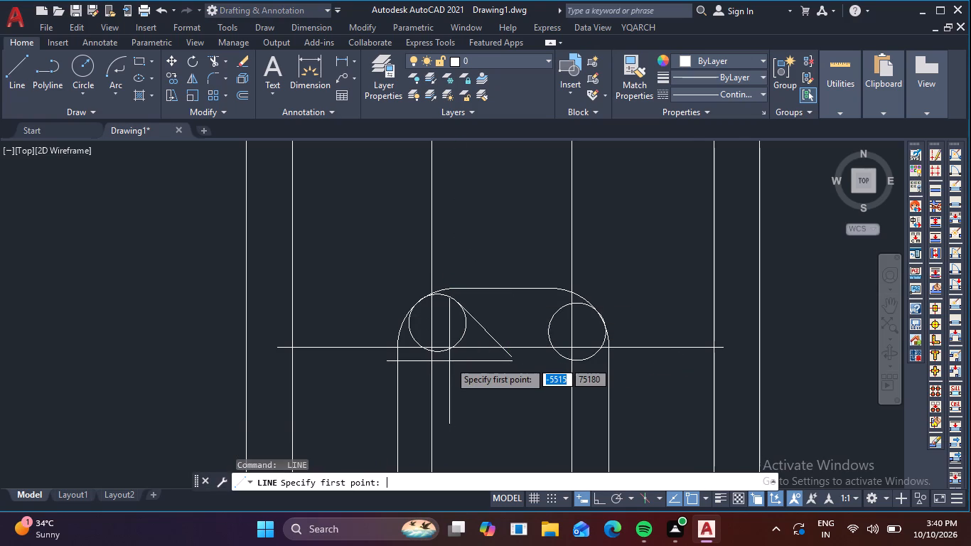
text(TAN)
key(space)
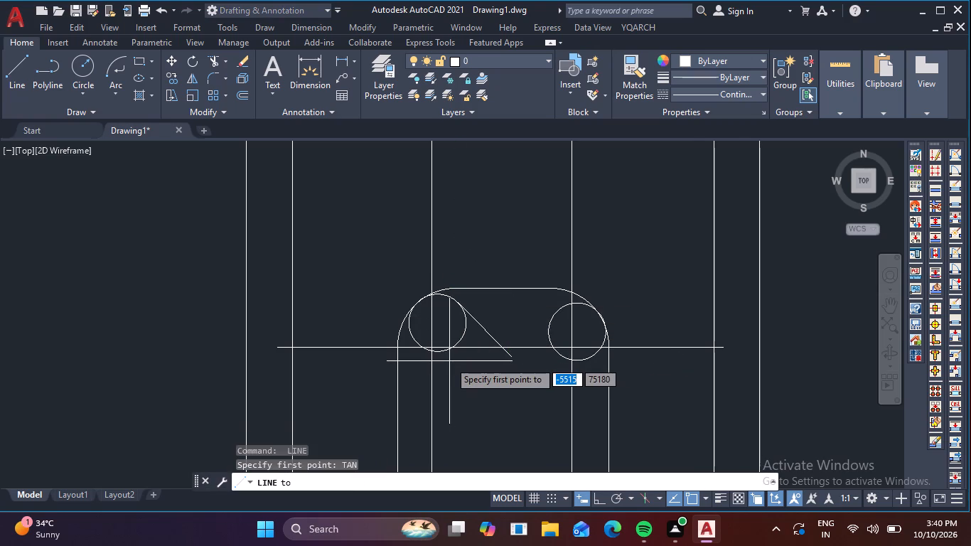
click(414, 337)
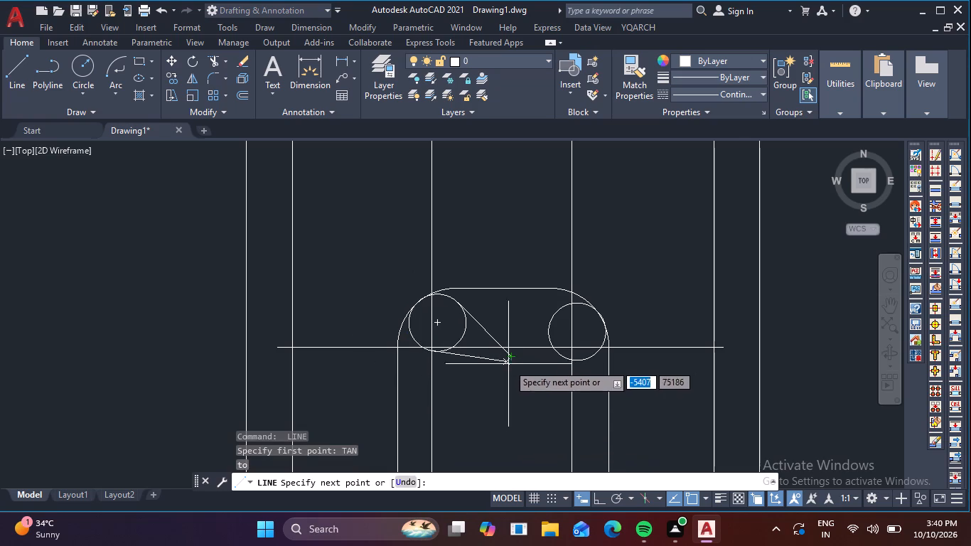
click(478, 395)
key(Escape)
With Ortho on, draw a horizontal line about 3094 long across the column's top, extending past both sides.
scroll(529, 452, down, 2)
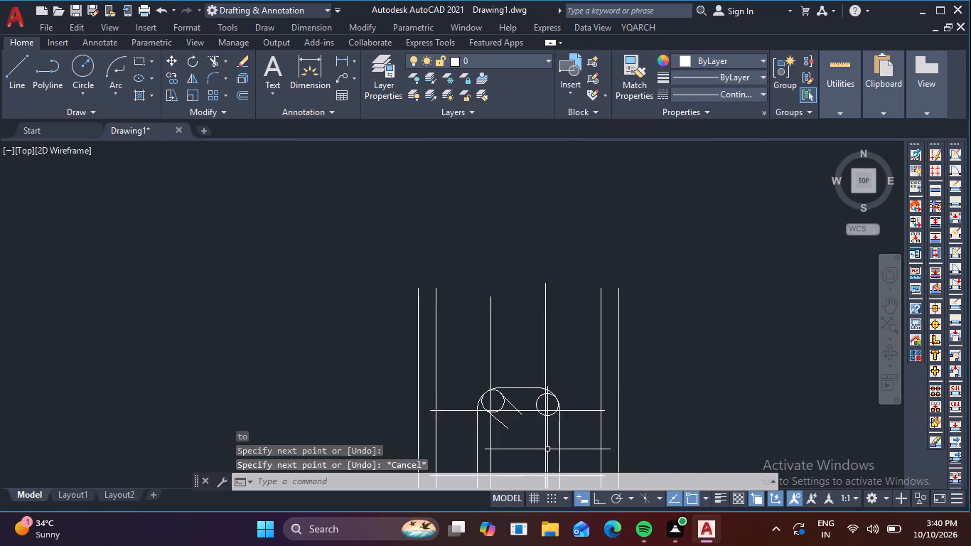
middle_drag(549, 449, 544, 252)
scroll(546, 252, down, 2)
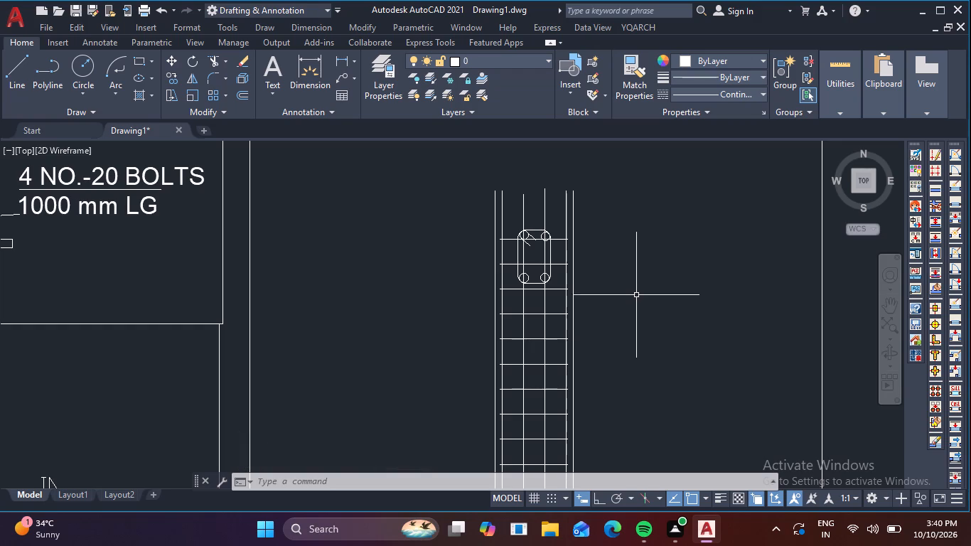
middle_drag(631, 282, 631, 333)
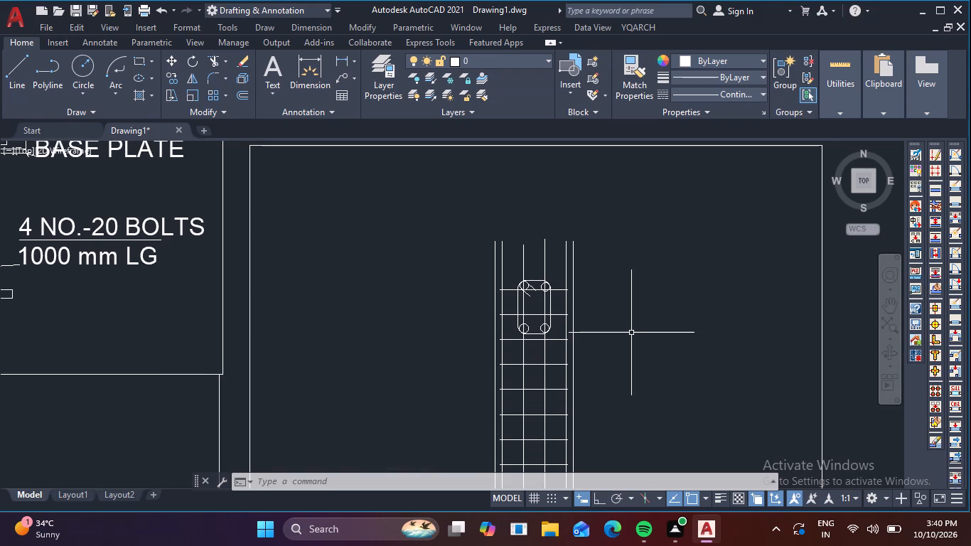
text(L)
key(space)
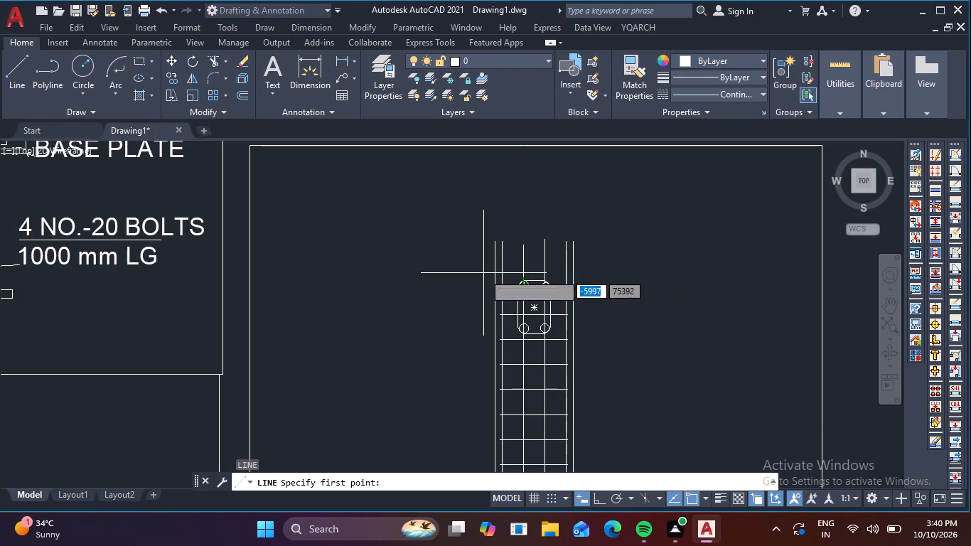
click(434, 269)
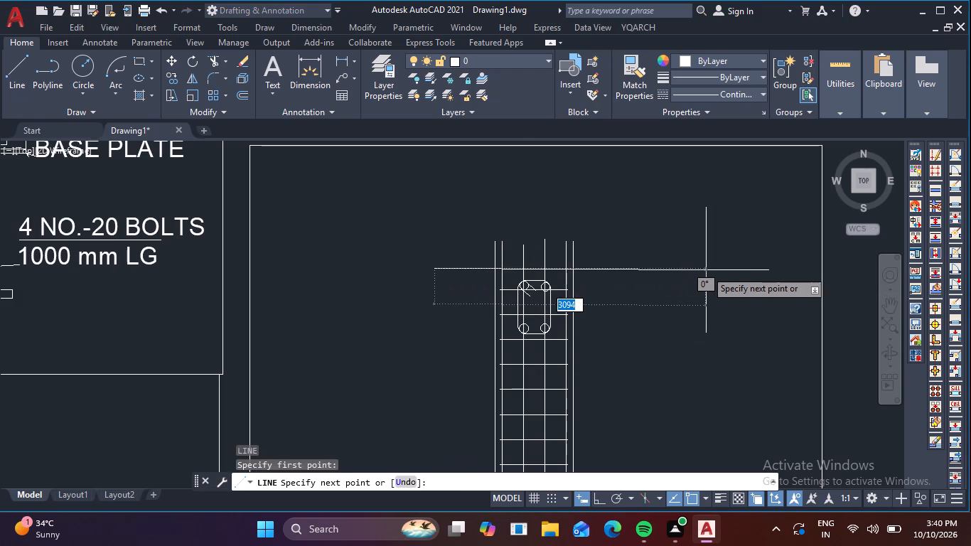
key(F8)
click(706, 270)
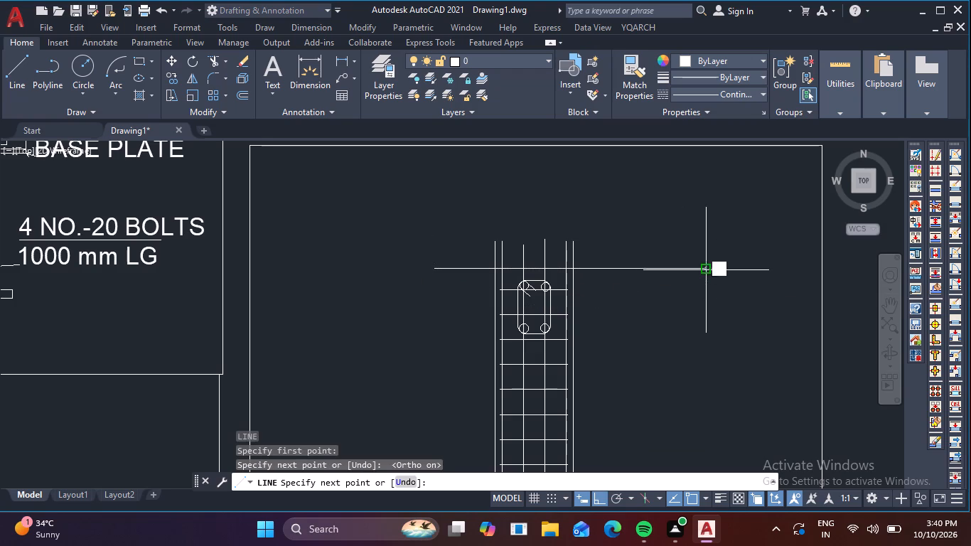
key(Escape)
key(Escape)
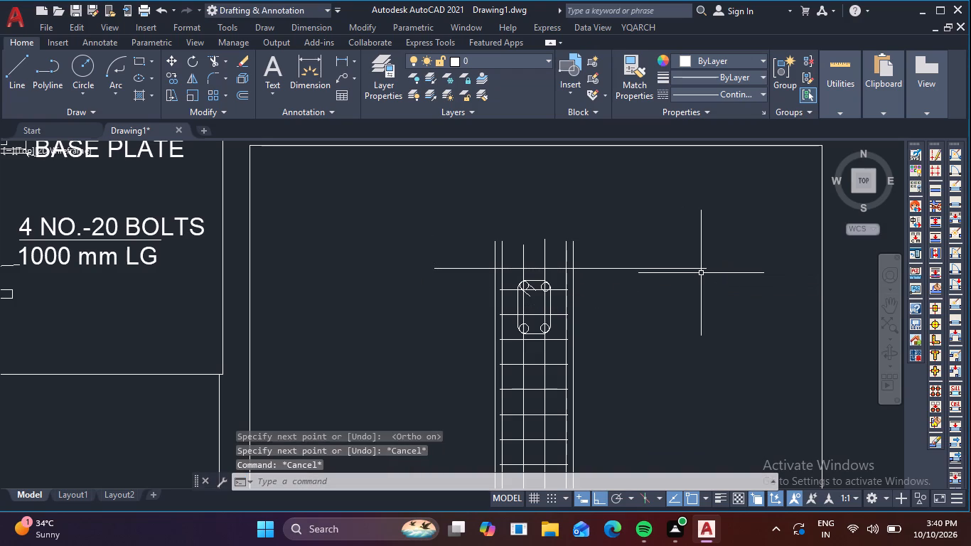
key(Escape)
Trim the ends of the two column edges and two outer vertical bars above the new horizontal line.
key(t)
key(r)
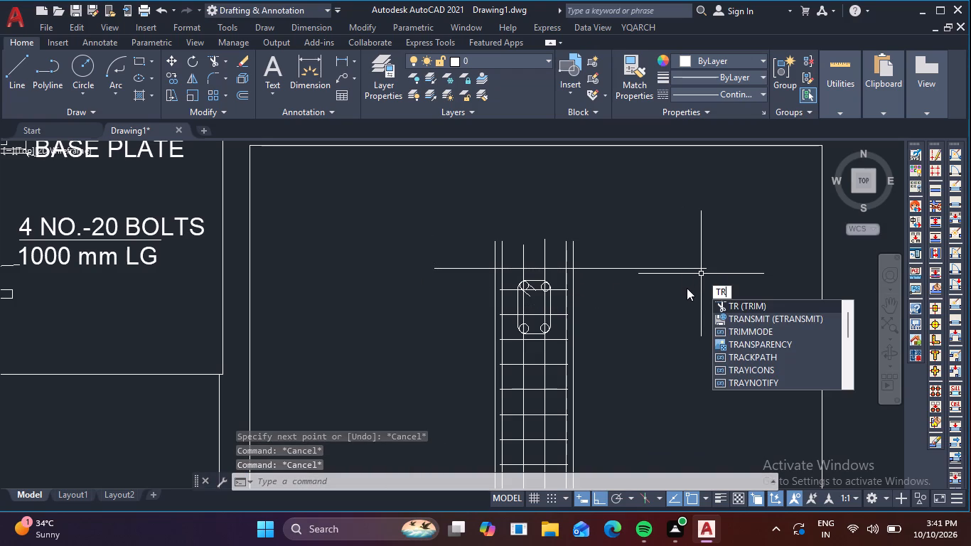
key(space)
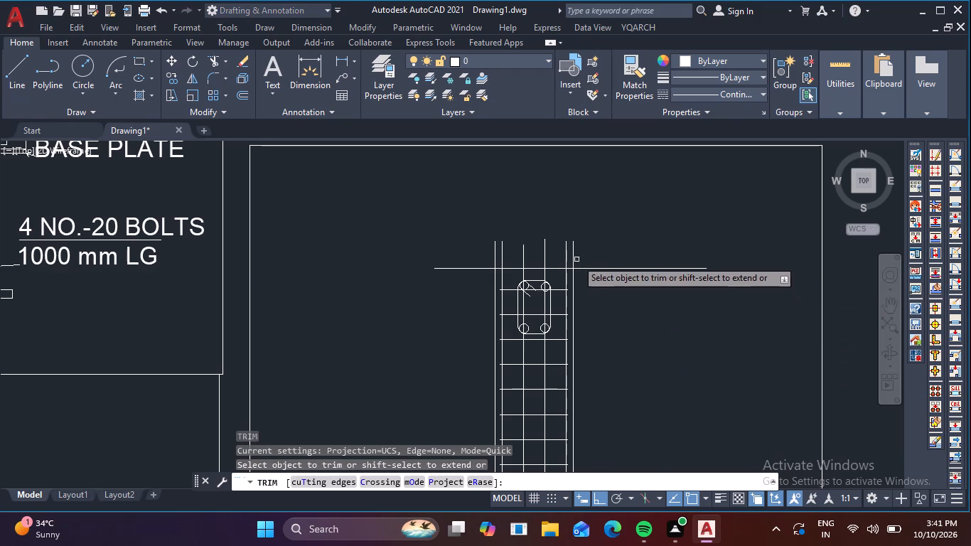
click(572, 257)
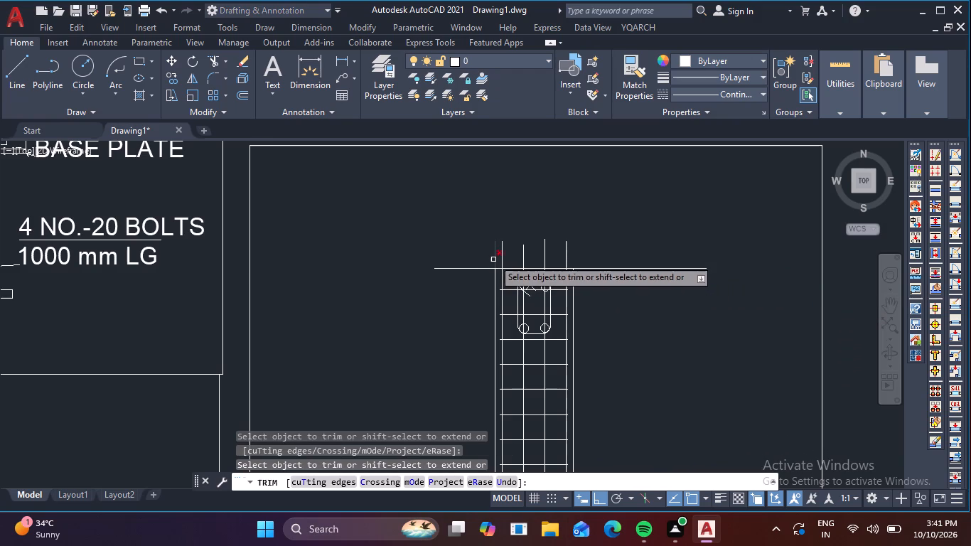
click(494, 259)
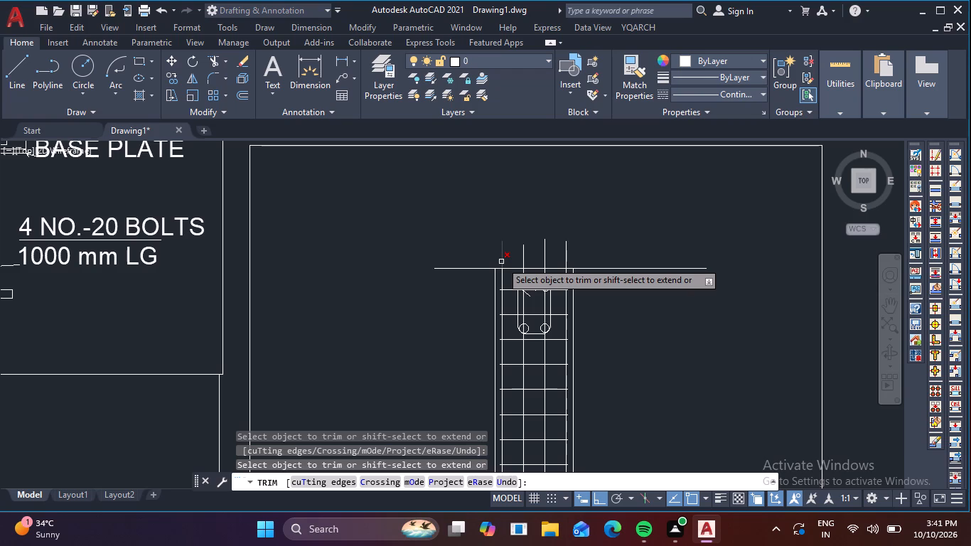
click(566, 255)
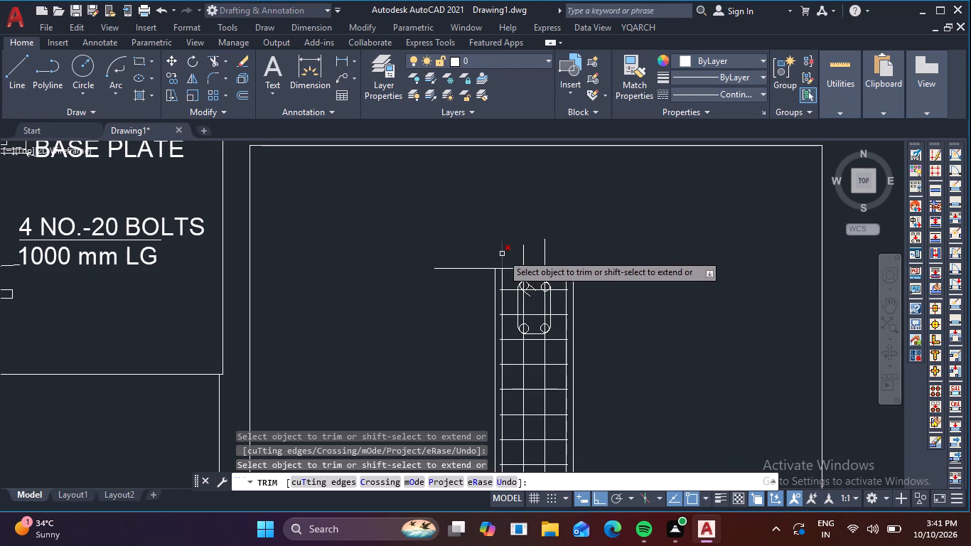
click(502, 254)
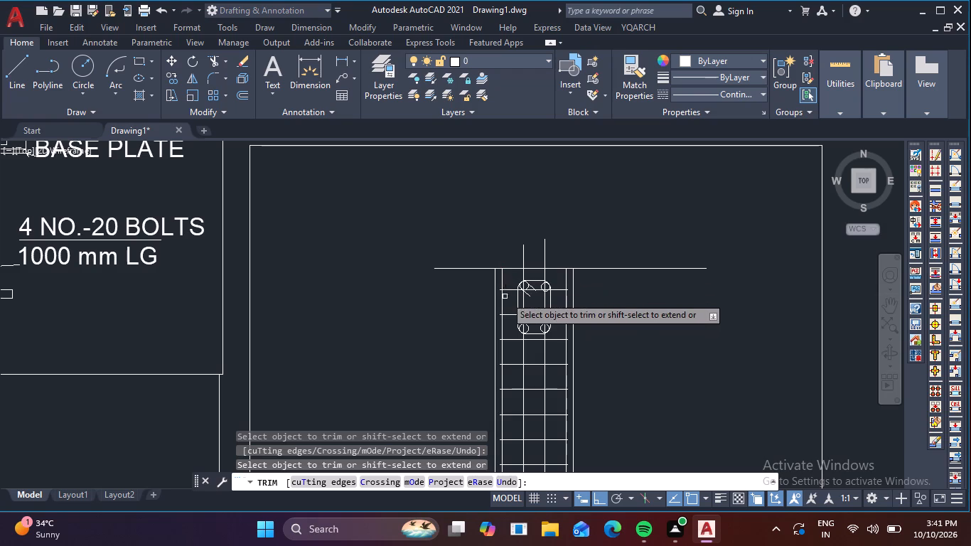
key(Escape)
key(Escape)
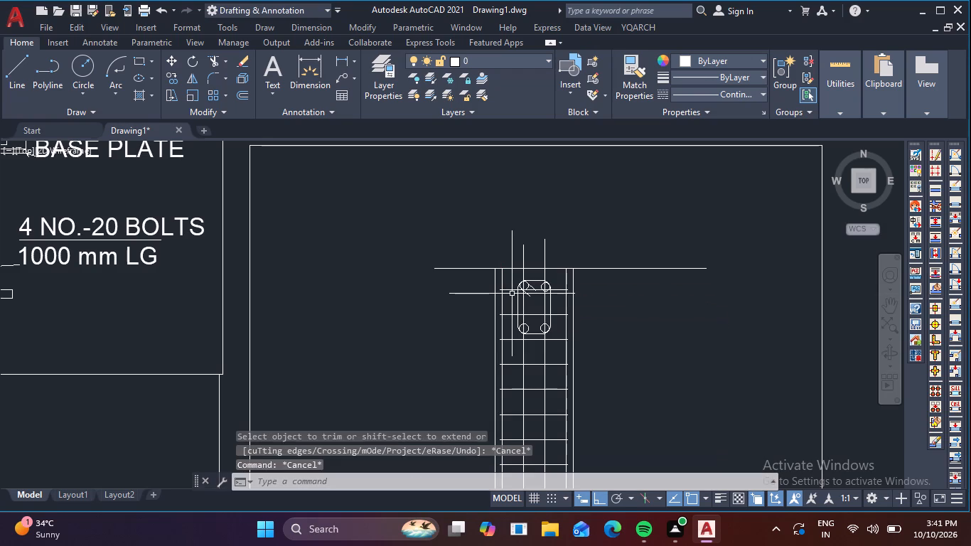
Draw a horizontal line joining the two outer vertical bars just below the column's top line.
scroll(532, 290, up, 1)
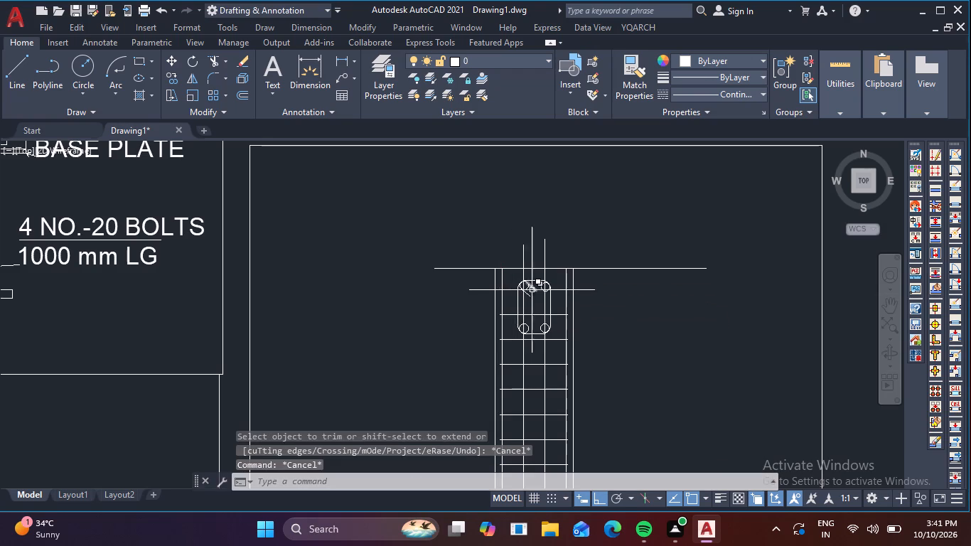
scroll(532, 290, up, 1)
key(l)
key(space)
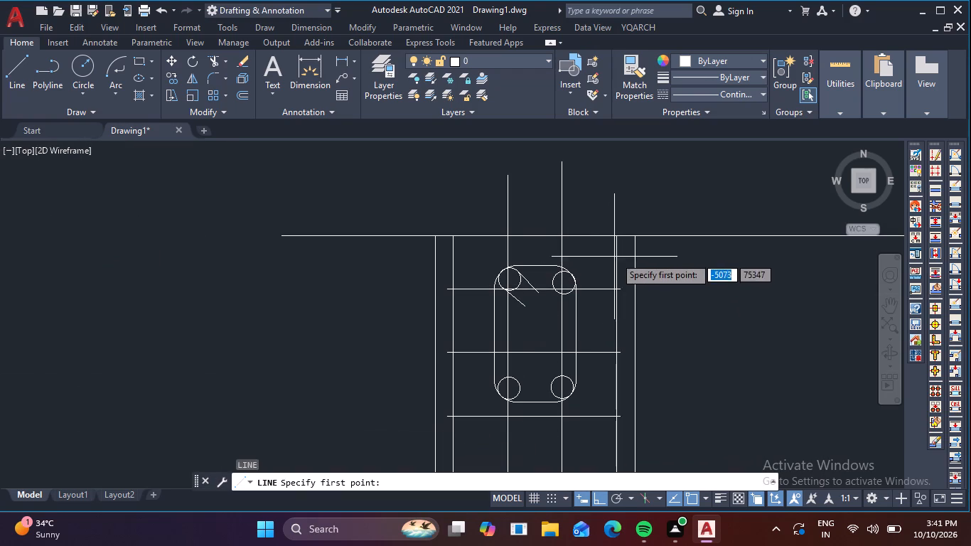
click(618, 250)
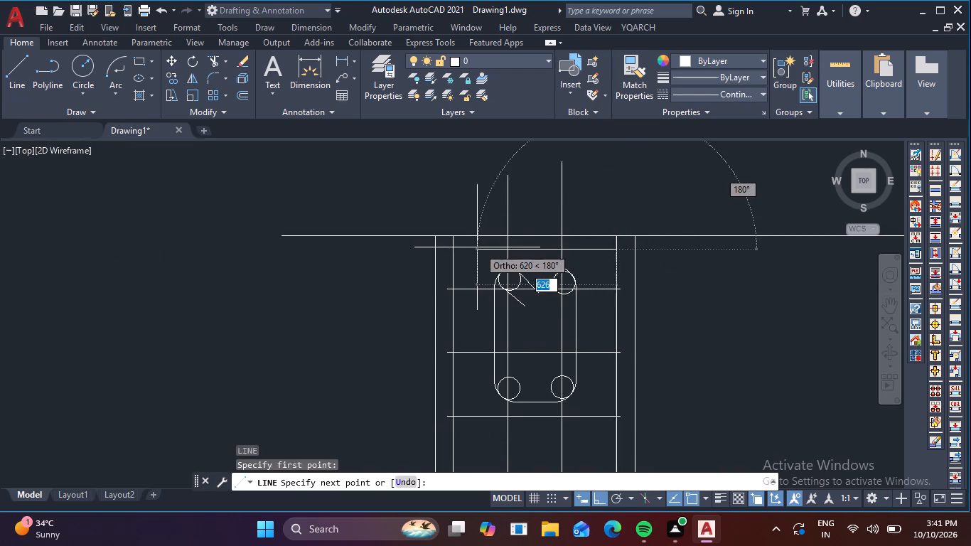
click(456, 249)
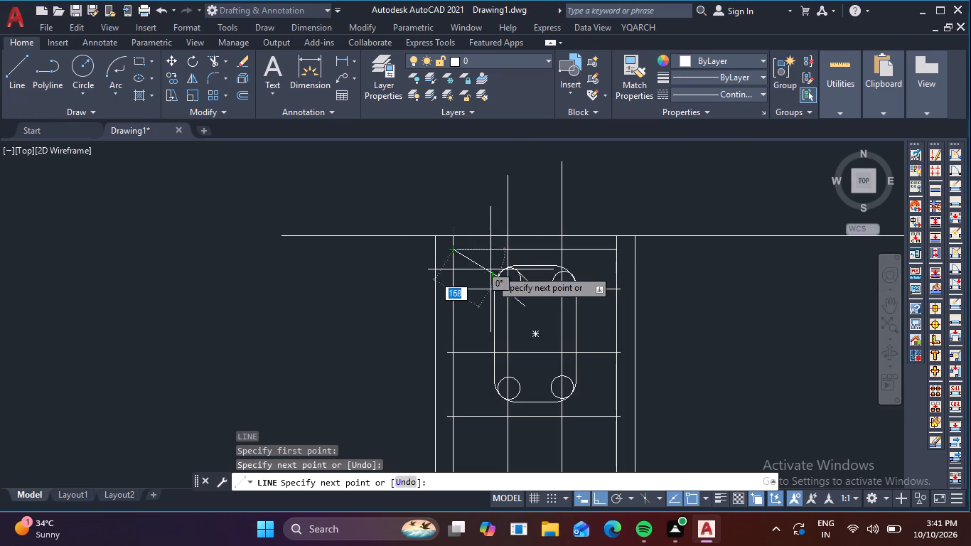
key(Escape)
Trim both outer vertical bars above the horizontal line that joins them.
key(t)
key(r)
key(space)
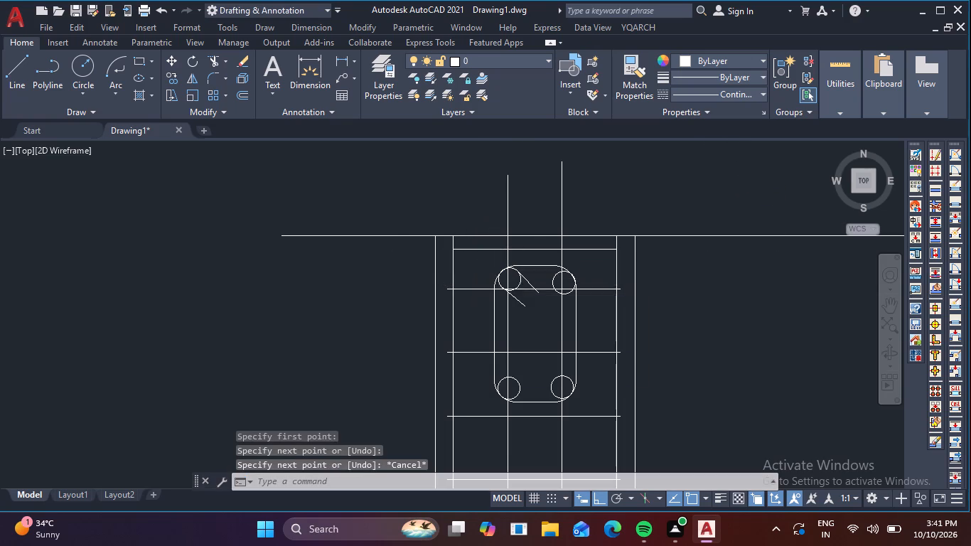
scroll(453, 245, up, 2)
click(453, 245)
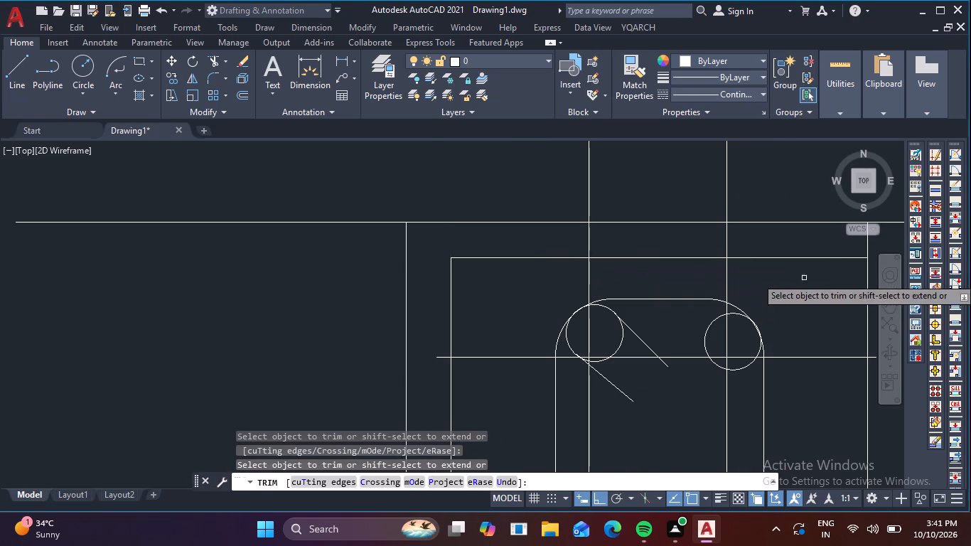
middle_drag(808, 242, 678, 265)
click(739, 255)
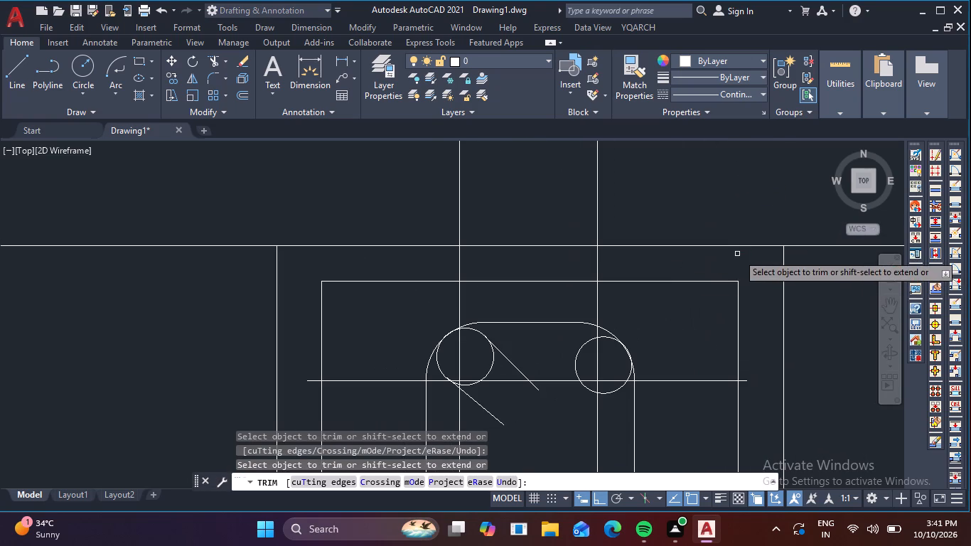
key(Escape)
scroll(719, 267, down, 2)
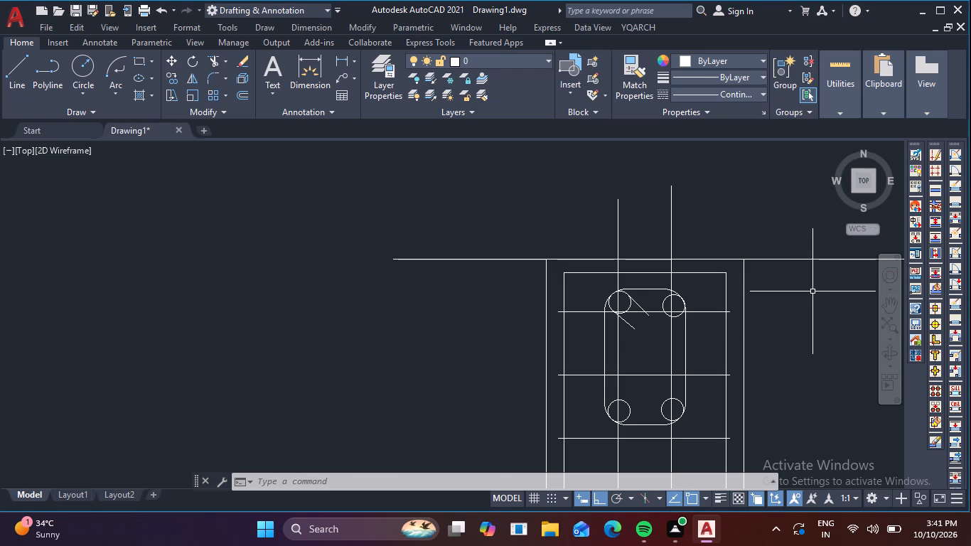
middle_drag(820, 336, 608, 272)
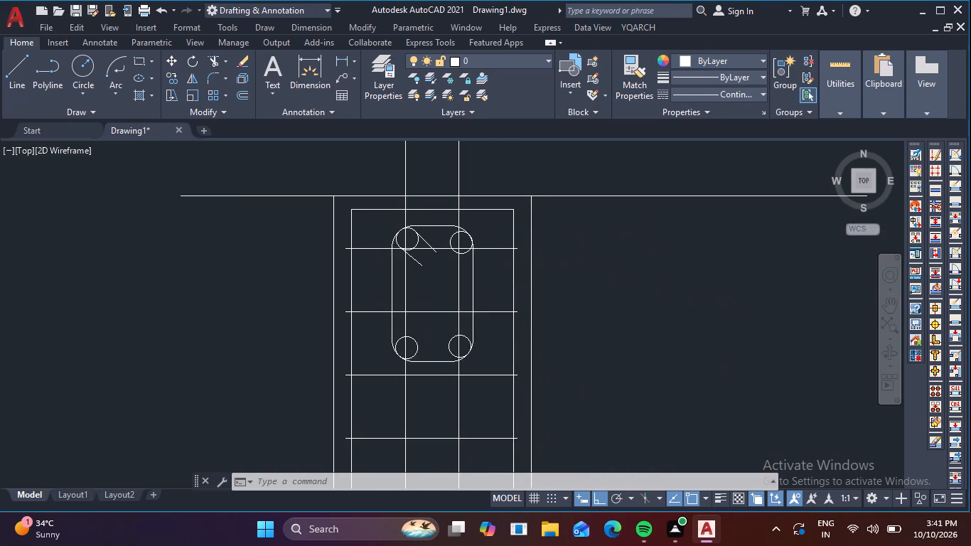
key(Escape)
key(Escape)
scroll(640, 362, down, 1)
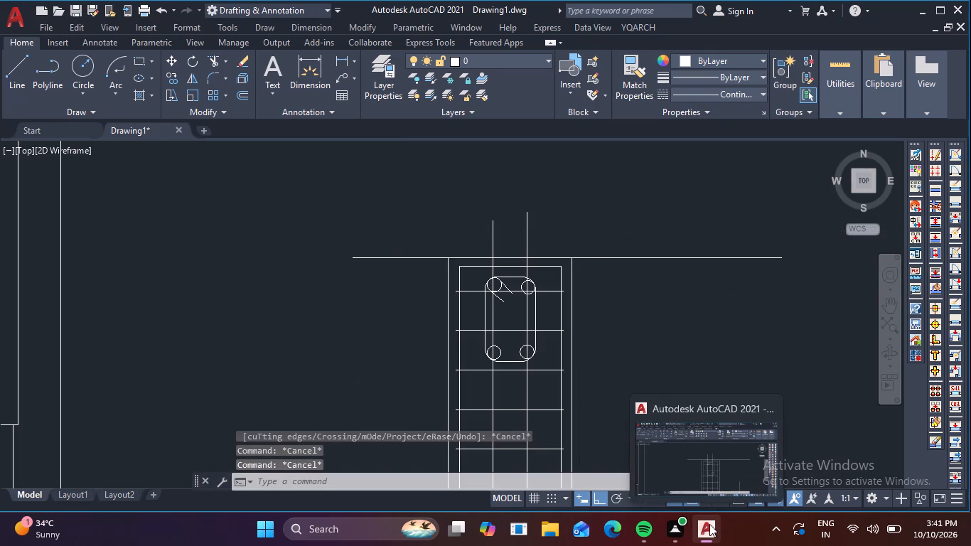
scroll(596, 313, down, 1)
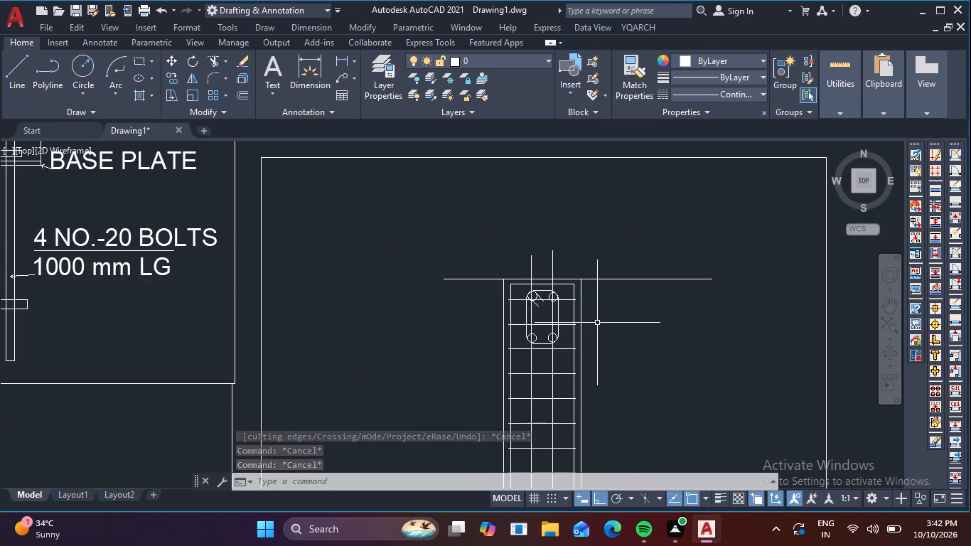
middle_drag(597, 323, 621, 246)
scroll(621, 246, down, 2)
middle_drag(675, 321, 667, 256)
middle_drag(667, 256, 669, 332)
Extend the two inner vertical bars above the column with vertical lines to nearly equal height, the first about 933 long.
scroll(616, 227, up, 3)
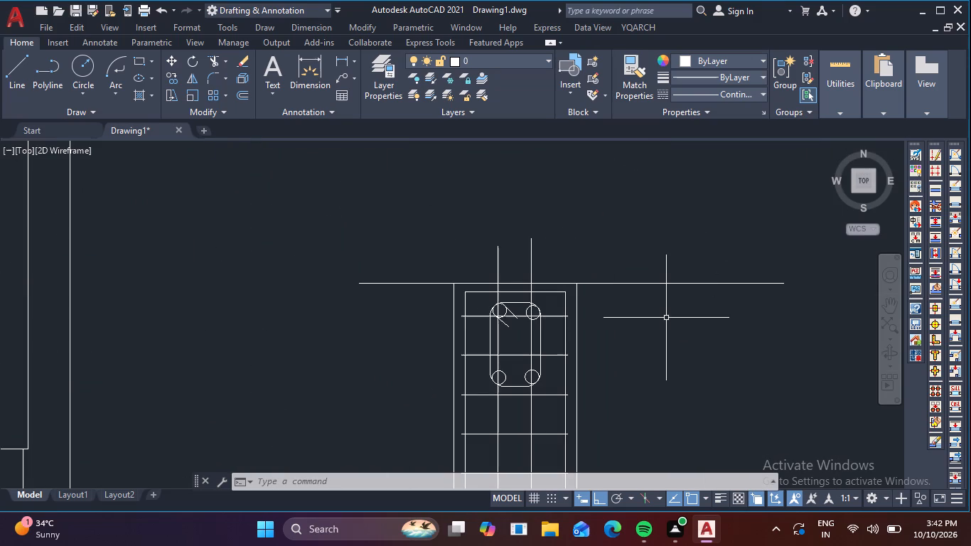
text(L)
key(space)
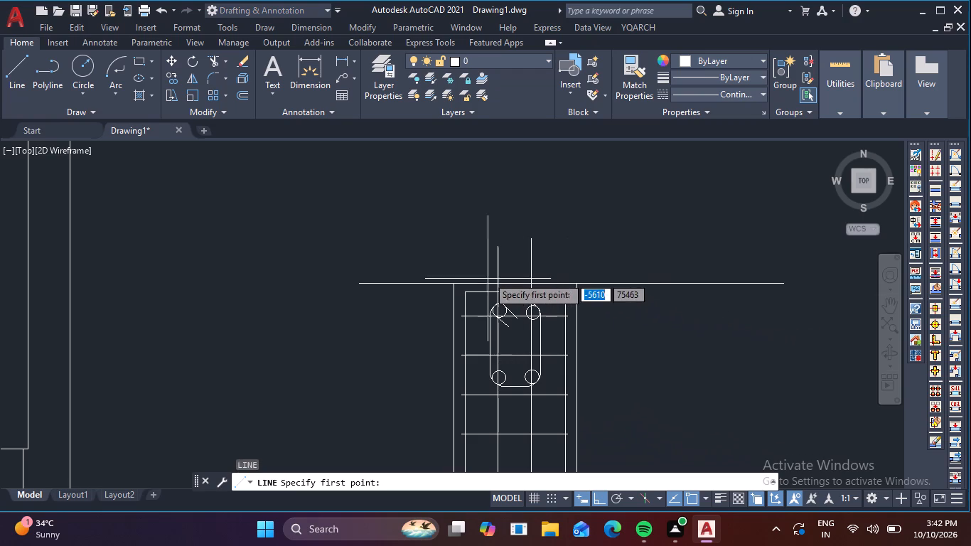
click(498, 247)
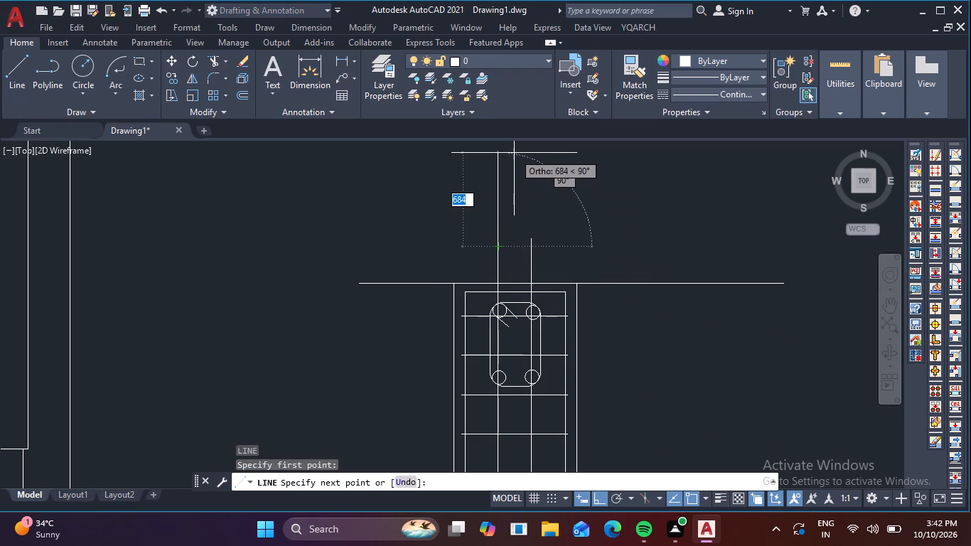
middle_drag(514, 153, 509, 232)
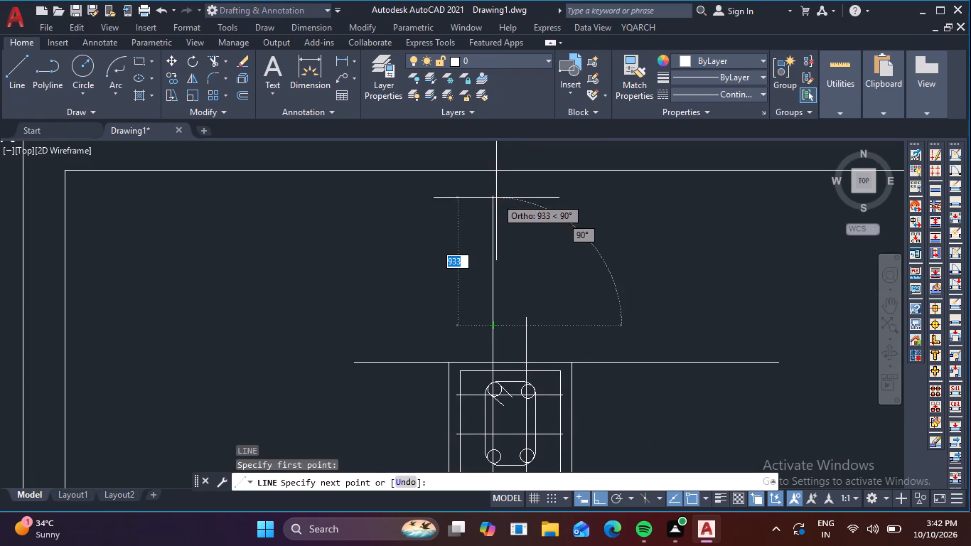
click(496, 198)
key(Escape)
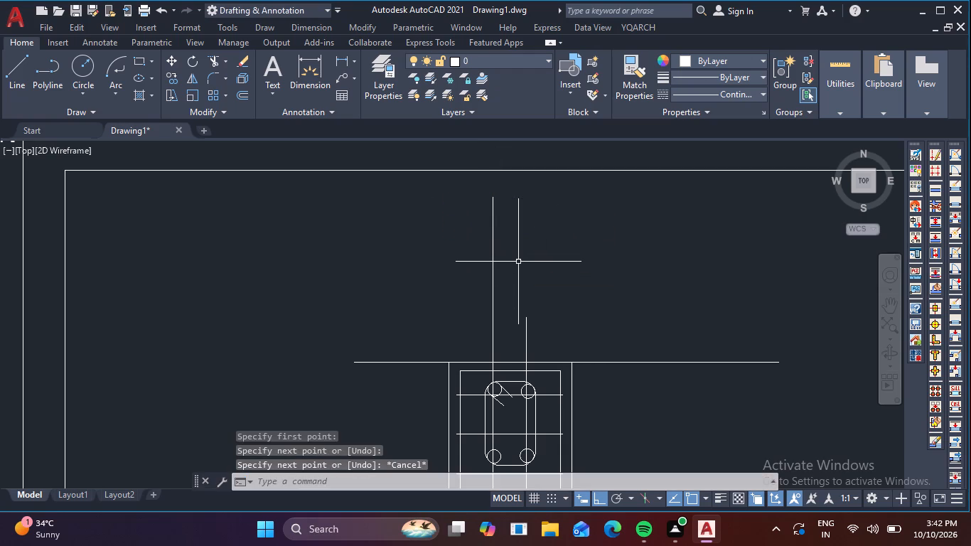
key(space)
click(526, 315)
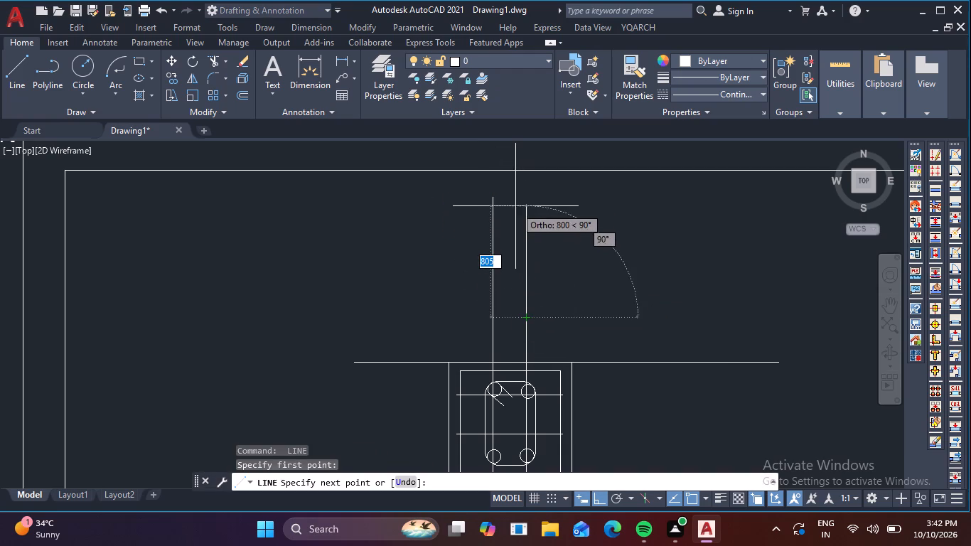
click(525, 200)
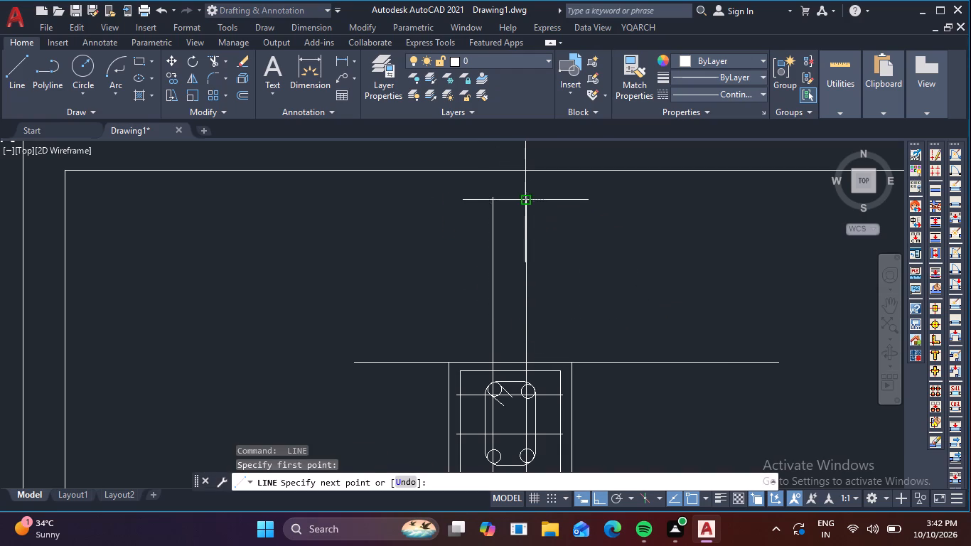
key(Escape)
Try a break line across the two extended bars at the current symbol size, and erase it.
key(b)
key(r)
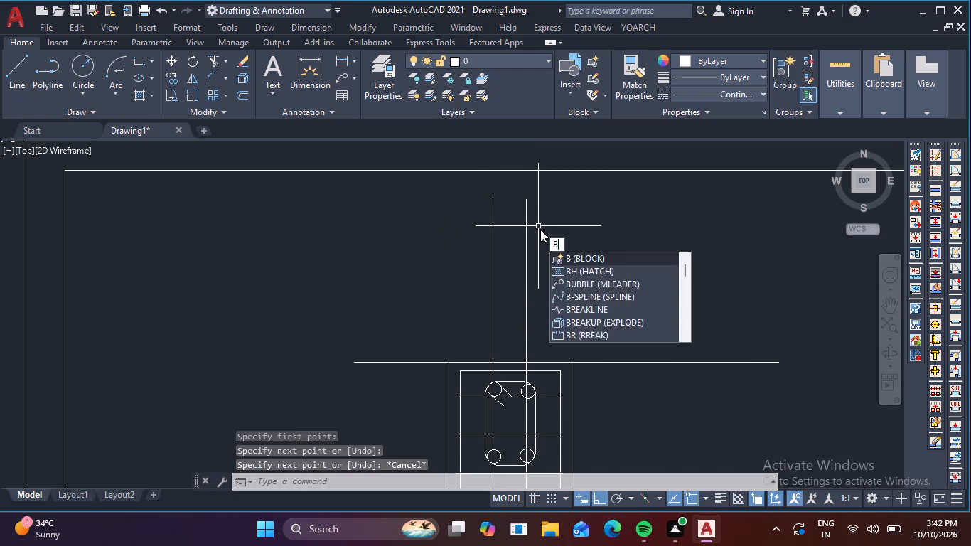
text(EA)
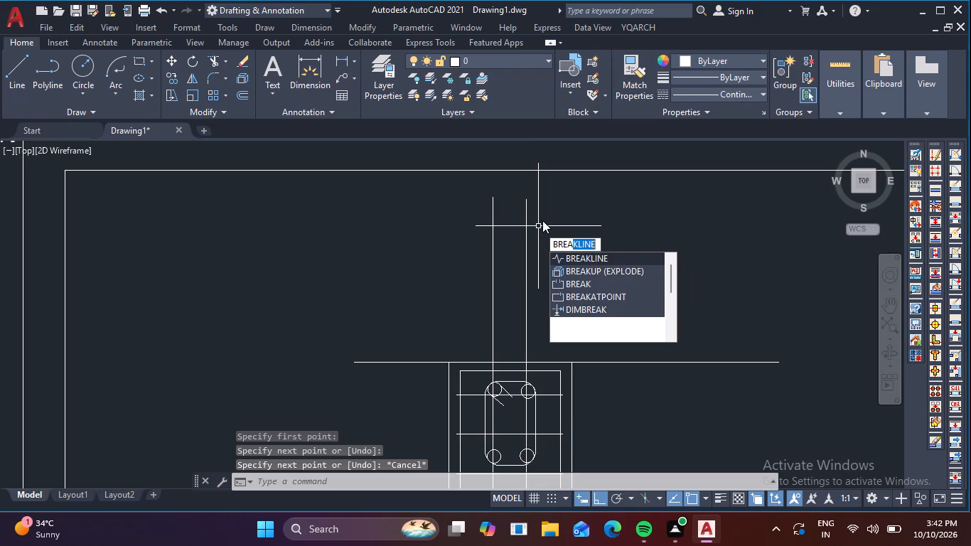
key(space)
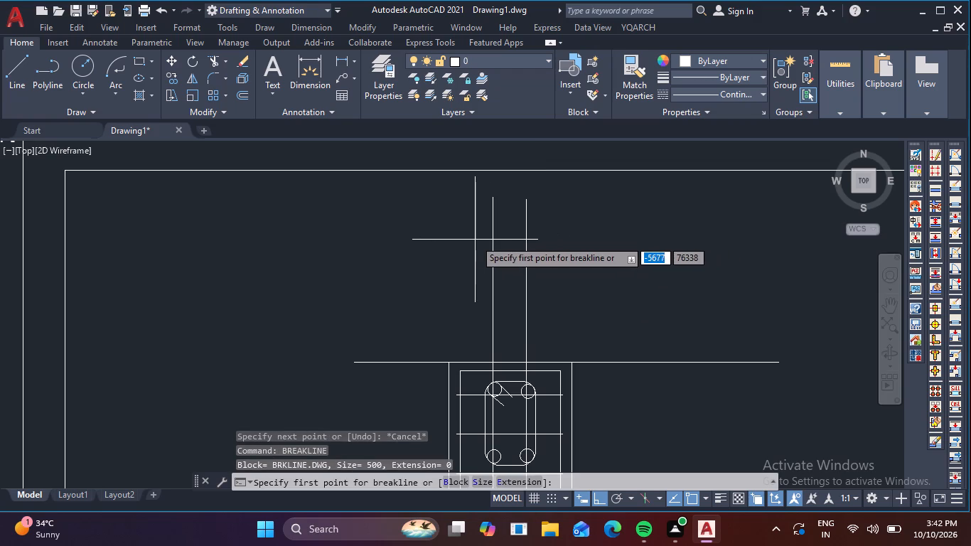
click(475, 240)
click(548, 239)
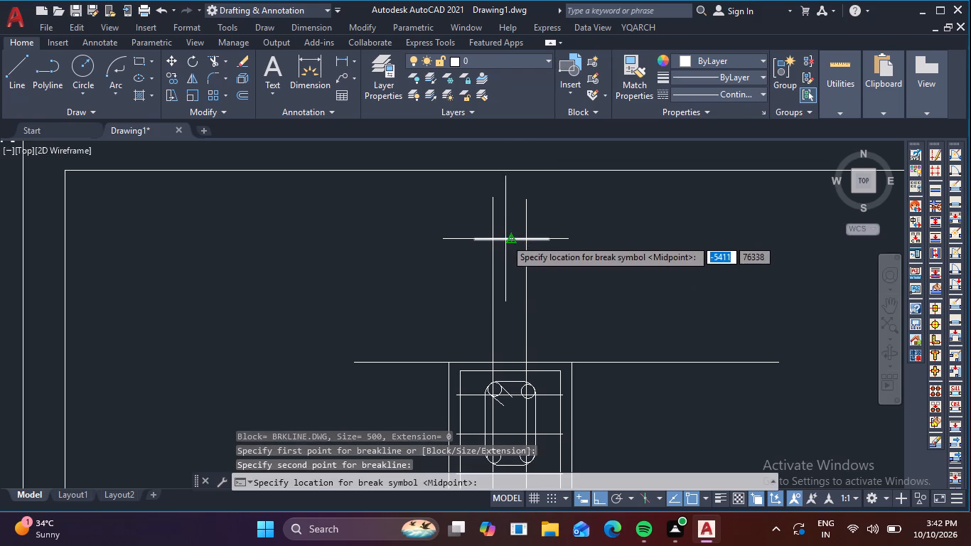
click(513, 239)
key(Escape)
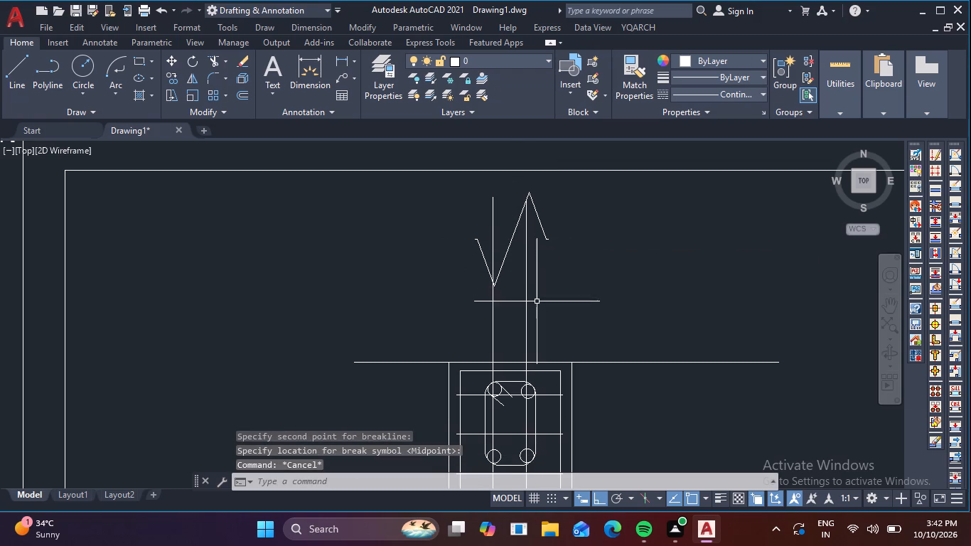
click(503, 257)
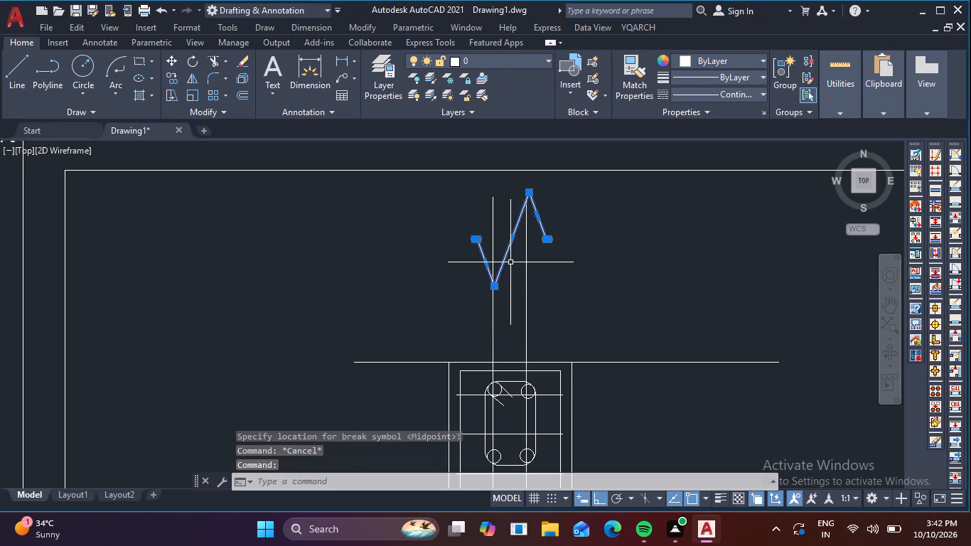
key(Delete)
Draw a horizontal break line with symbol size 100 across the two extended bars near their tops, its symbol between them.
key(b)
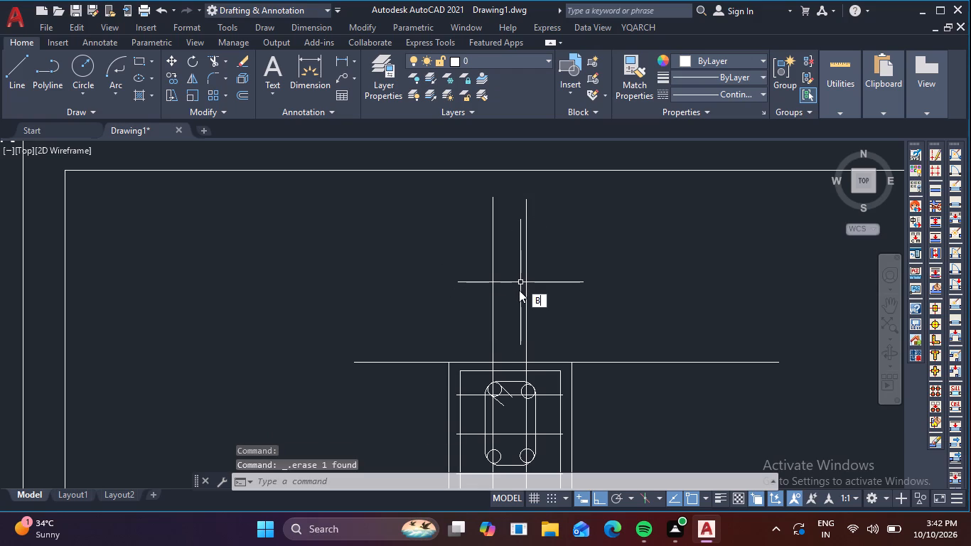
text(RE)
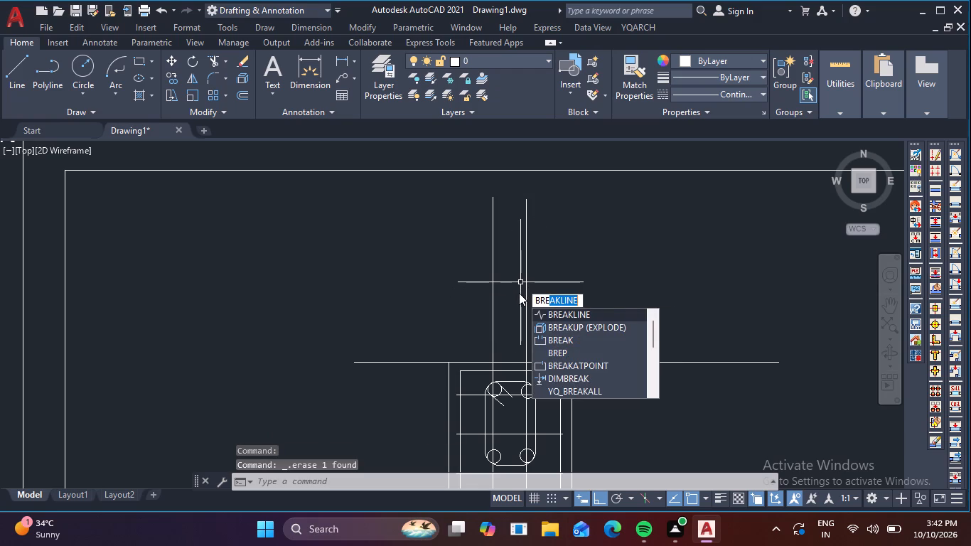
key(space)
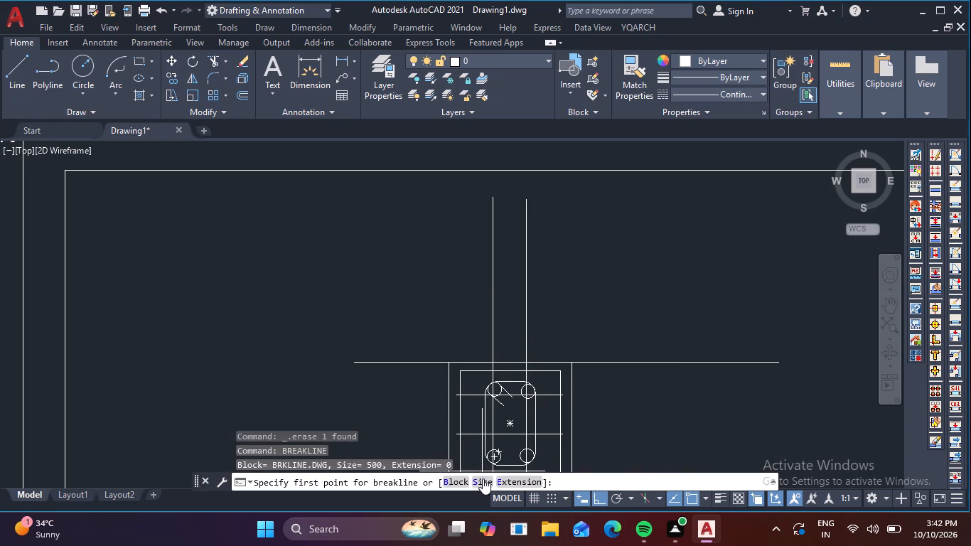
click(481, 482)
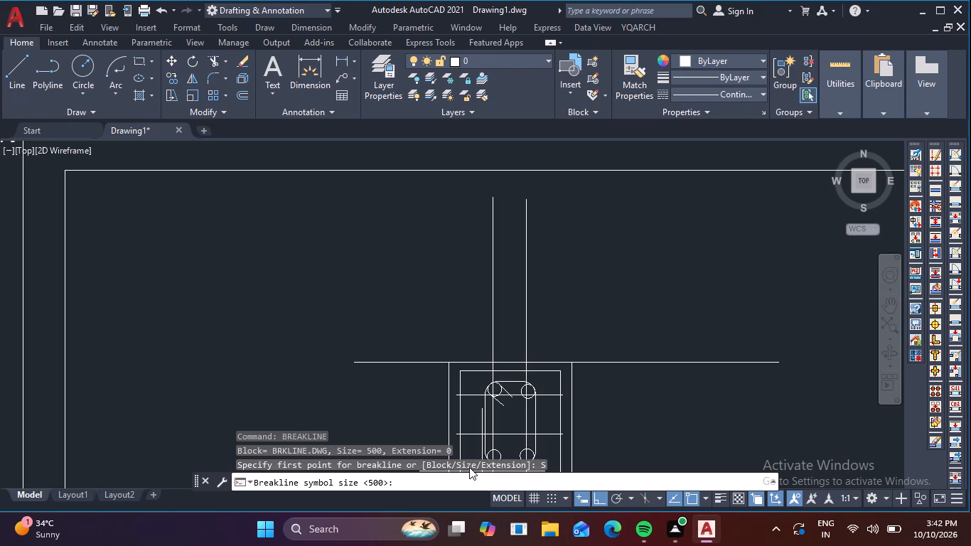
key(1)
text(00)
key(Return)
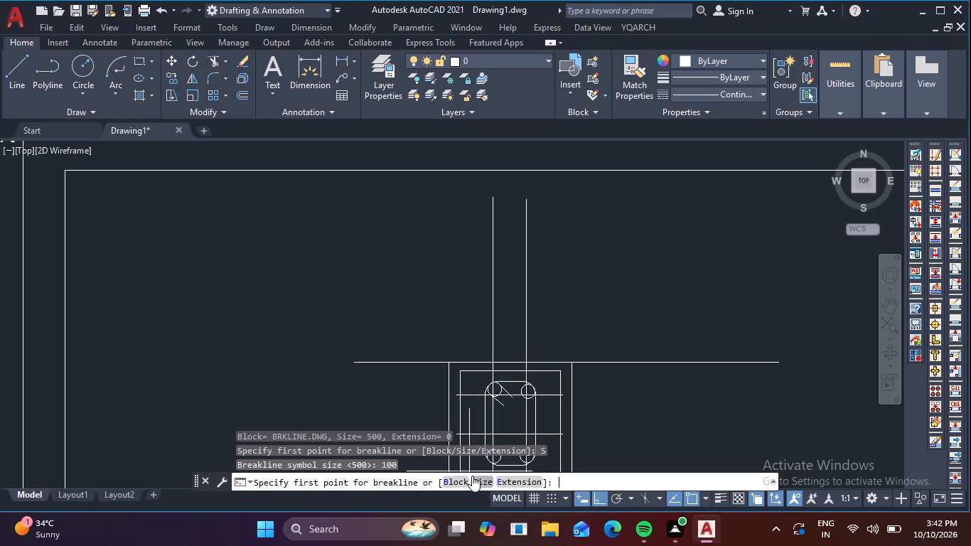
click(479, 229)
click(547, 230)
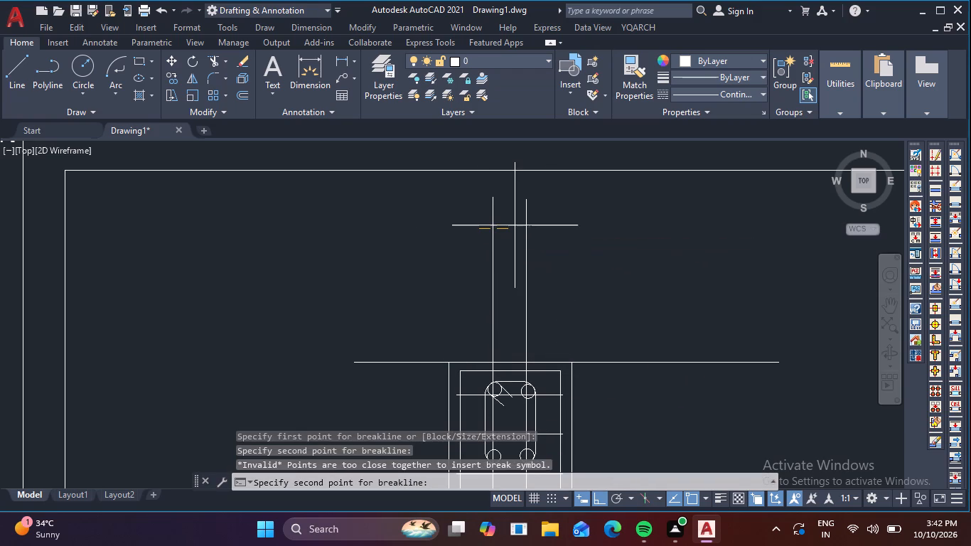
click(545, 230)
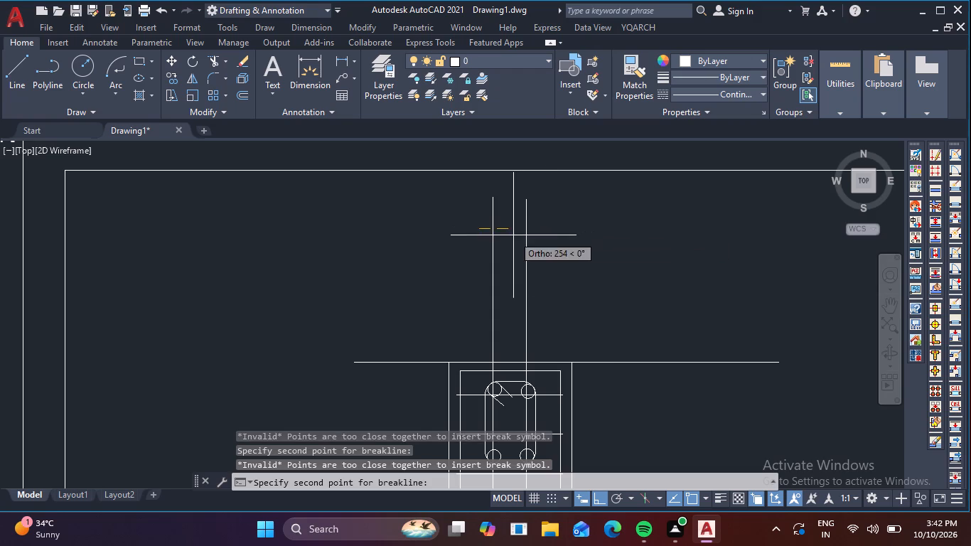
click(570, 237)
click(509, 228)
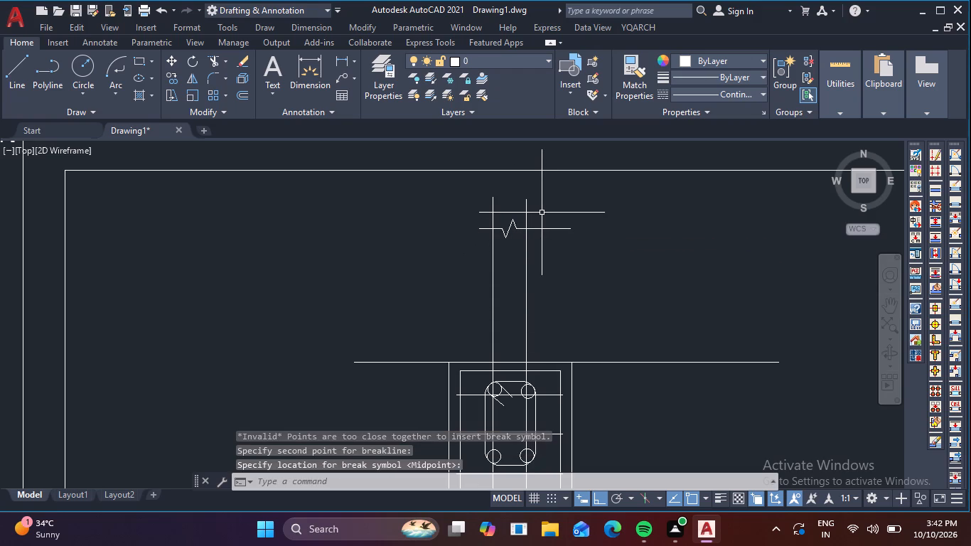
key(Escape)
Trim the ends of both extended bars above the break line.
key(t)
text(R)
key(space)
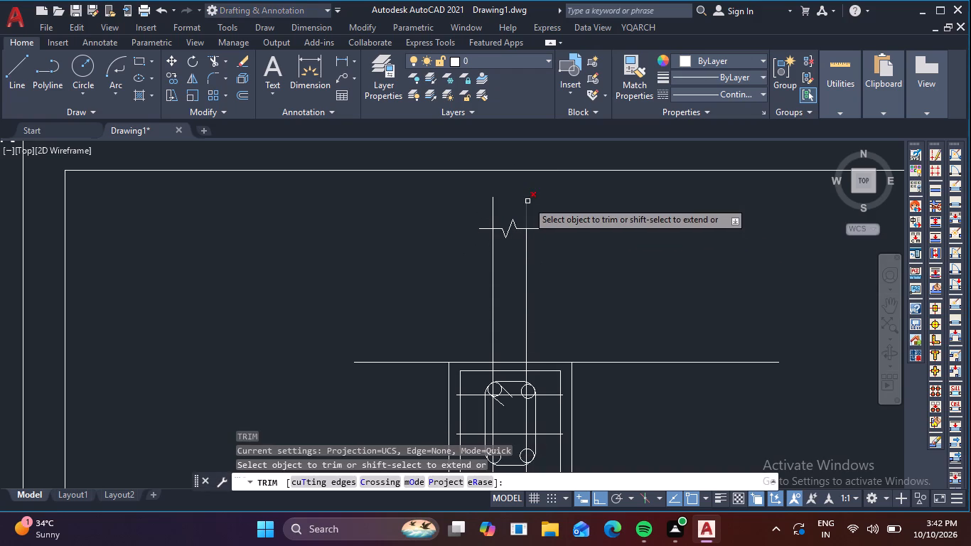
click(527, 201)
click(495, 203)
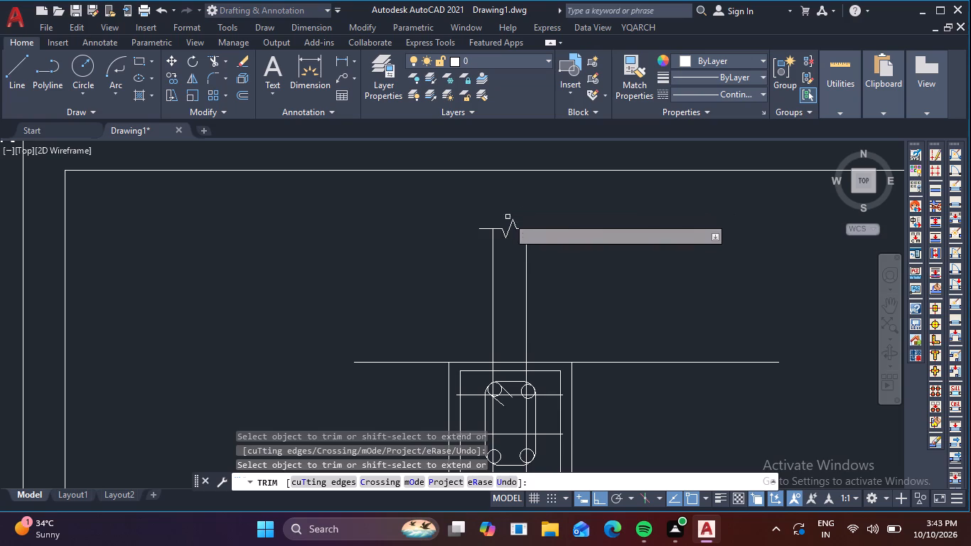
key(Escape)
key(Escape)
key(Escape)
key(Escape)
key(Escape)
key(Escape)
key(Escape)
key(Escape)
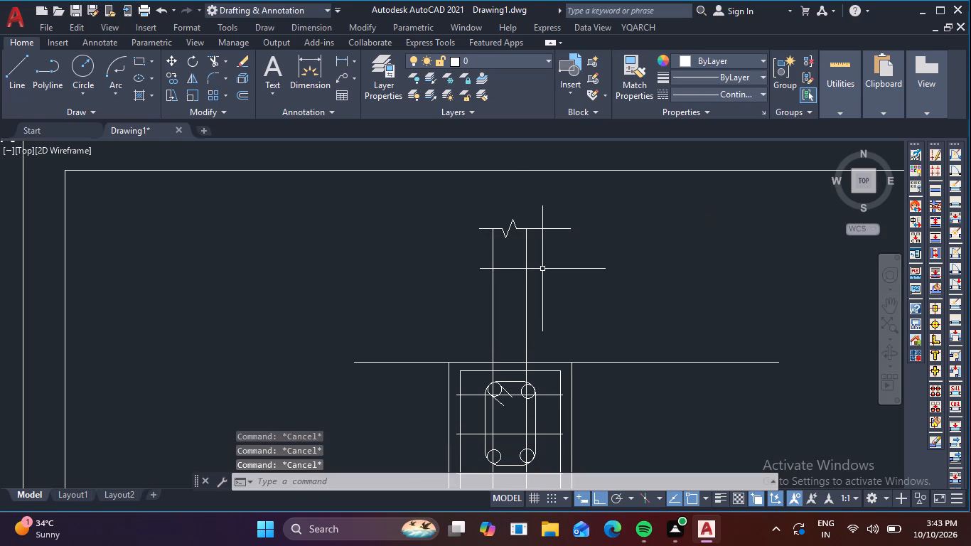
key(Escape)
key(Escape)
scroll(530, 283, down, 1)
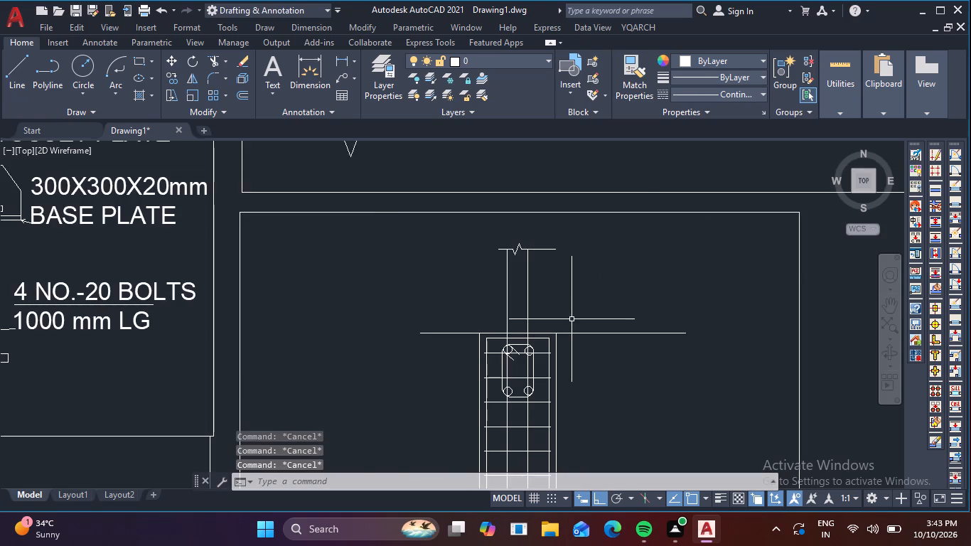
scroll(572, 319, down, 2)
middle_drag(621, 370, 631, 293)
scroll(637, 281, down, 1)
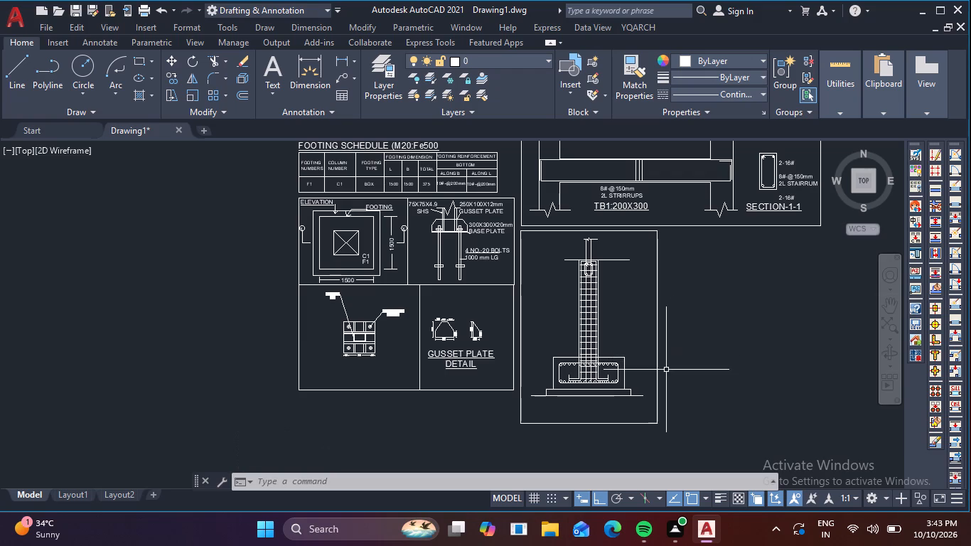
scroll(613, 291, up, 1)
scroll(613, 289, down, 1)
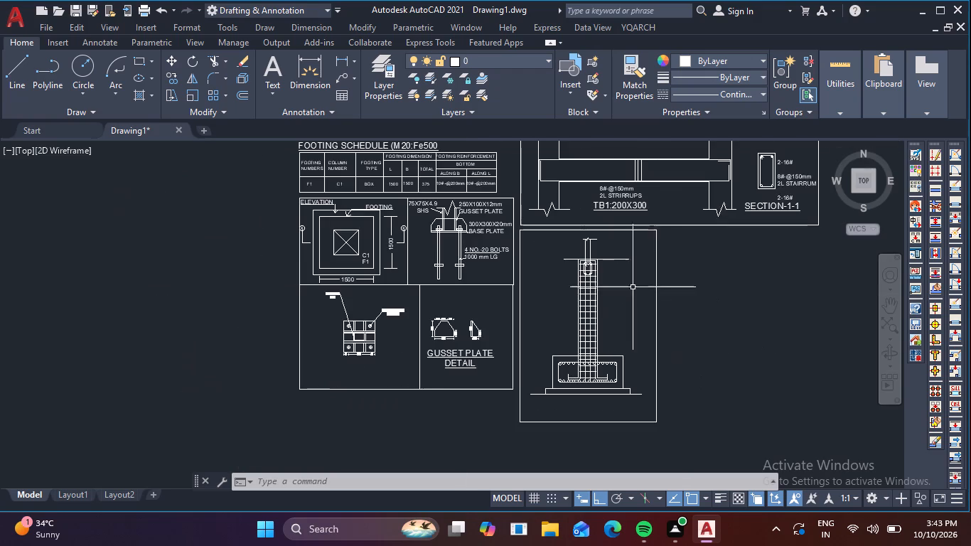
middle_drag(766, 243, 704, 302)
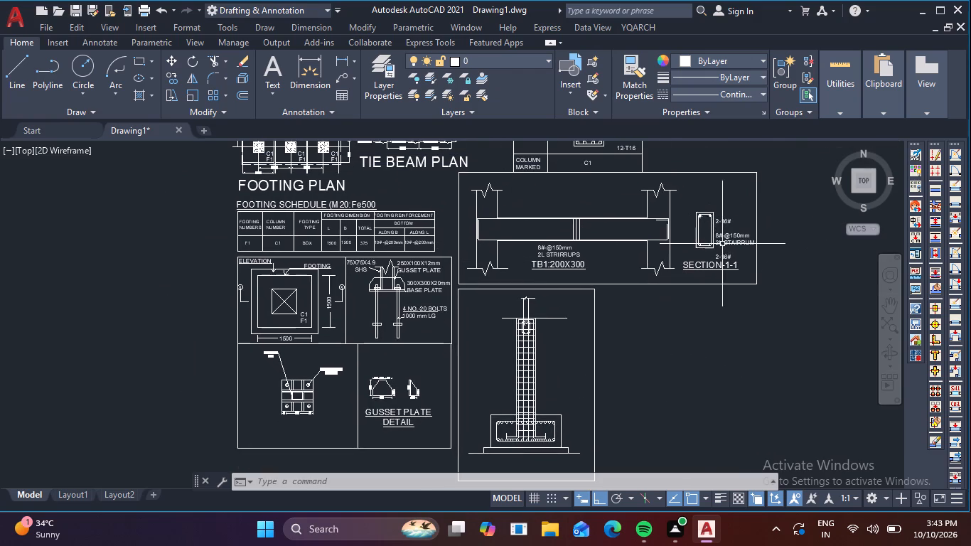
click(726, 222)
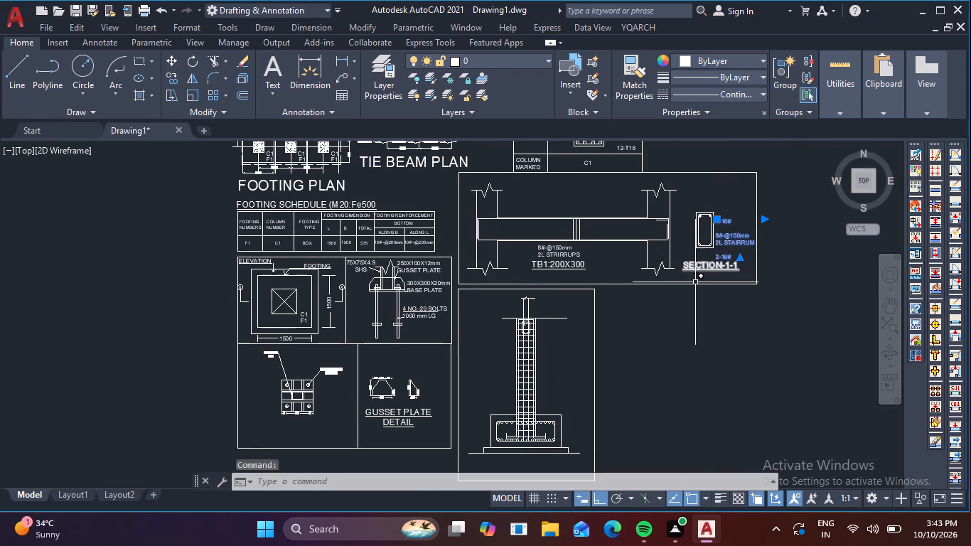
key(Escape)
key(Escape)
With Ortho off, copy the "4 NO.-20 BOLTS 1000 mm LG" note from the base plate detail to beside the column's upper part.
scroll(386, 285, up, 1)
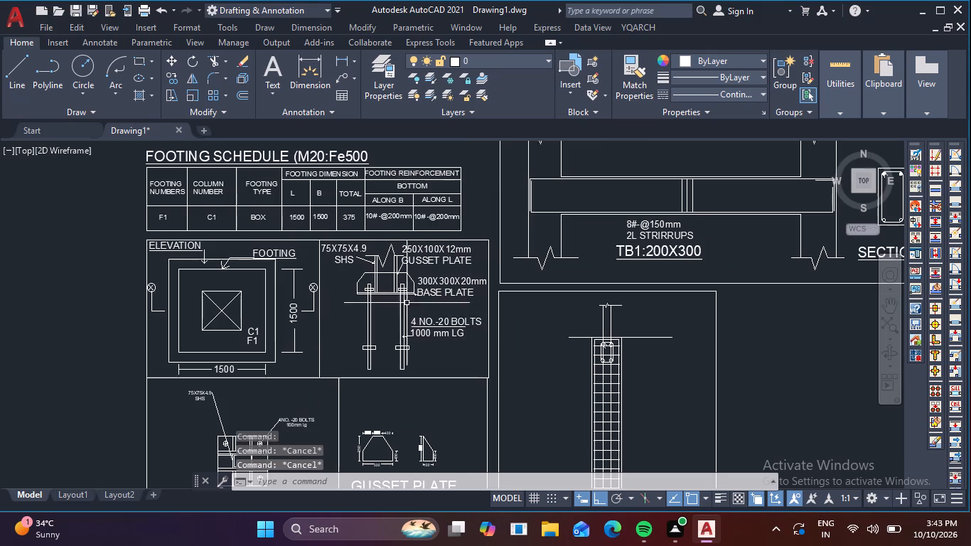
click(426, 323)
key(c)
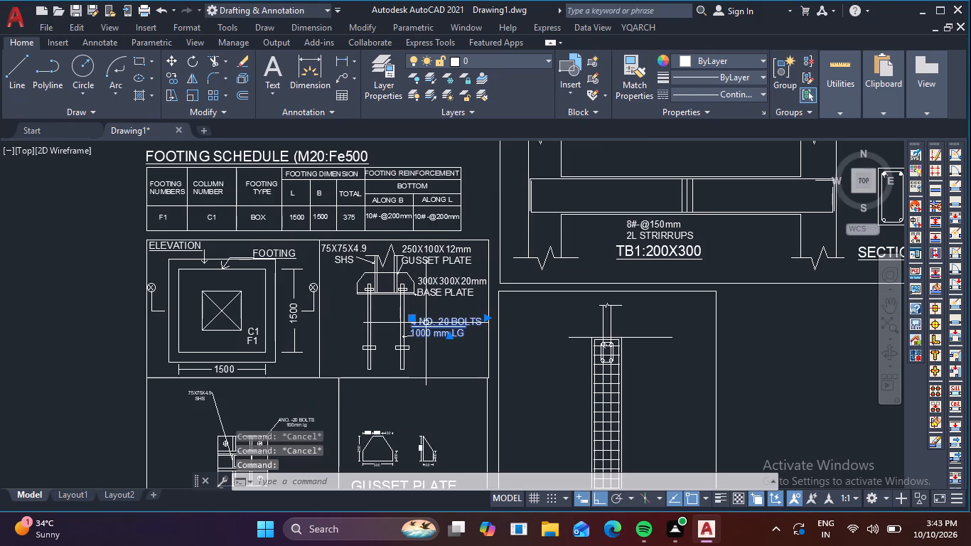
key(o)
key(space)
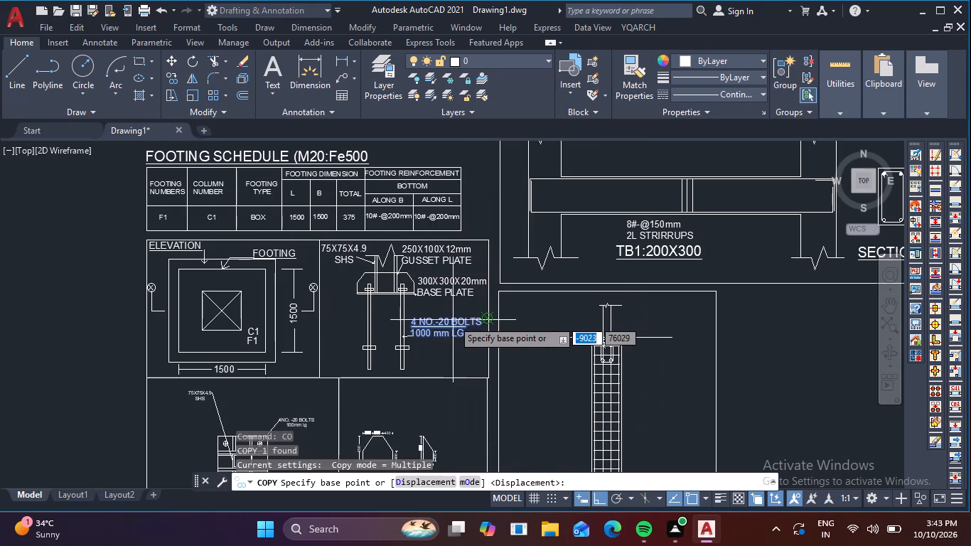
click(453, 320)
key(F8)
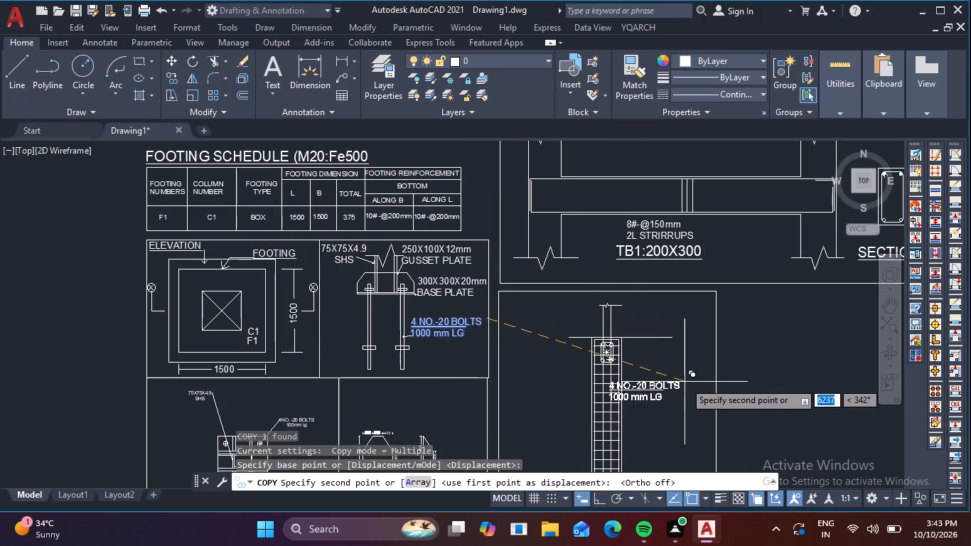
scroll(708, 407, up, 2)
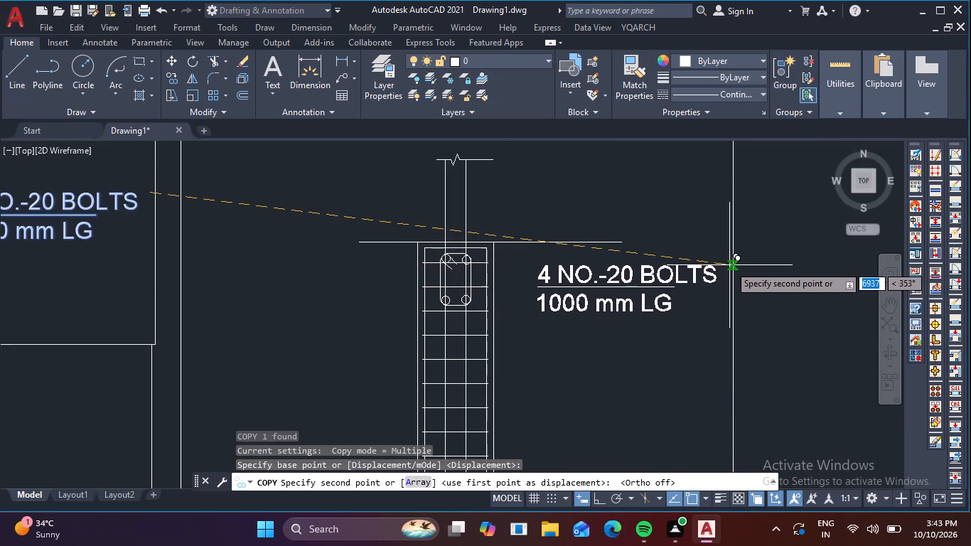
click(729, 265)
key(Escape)
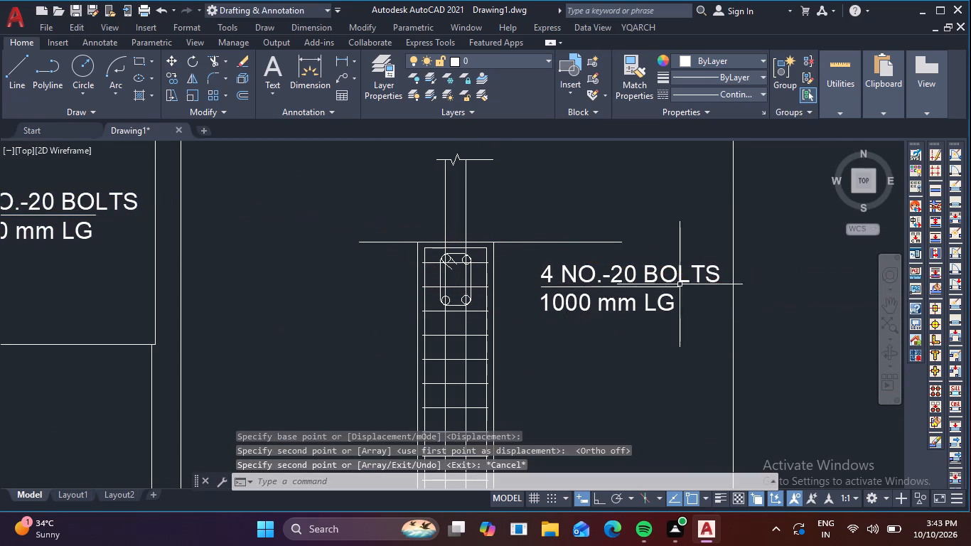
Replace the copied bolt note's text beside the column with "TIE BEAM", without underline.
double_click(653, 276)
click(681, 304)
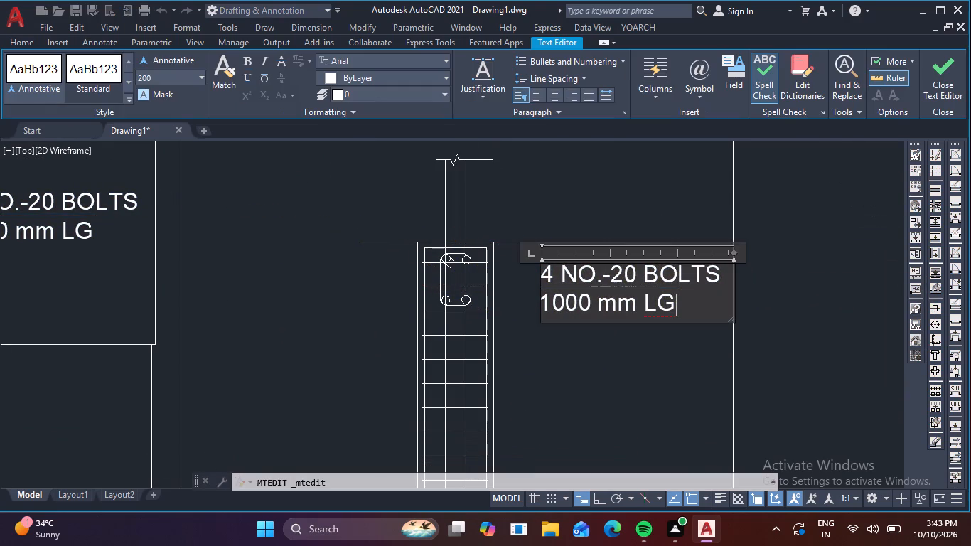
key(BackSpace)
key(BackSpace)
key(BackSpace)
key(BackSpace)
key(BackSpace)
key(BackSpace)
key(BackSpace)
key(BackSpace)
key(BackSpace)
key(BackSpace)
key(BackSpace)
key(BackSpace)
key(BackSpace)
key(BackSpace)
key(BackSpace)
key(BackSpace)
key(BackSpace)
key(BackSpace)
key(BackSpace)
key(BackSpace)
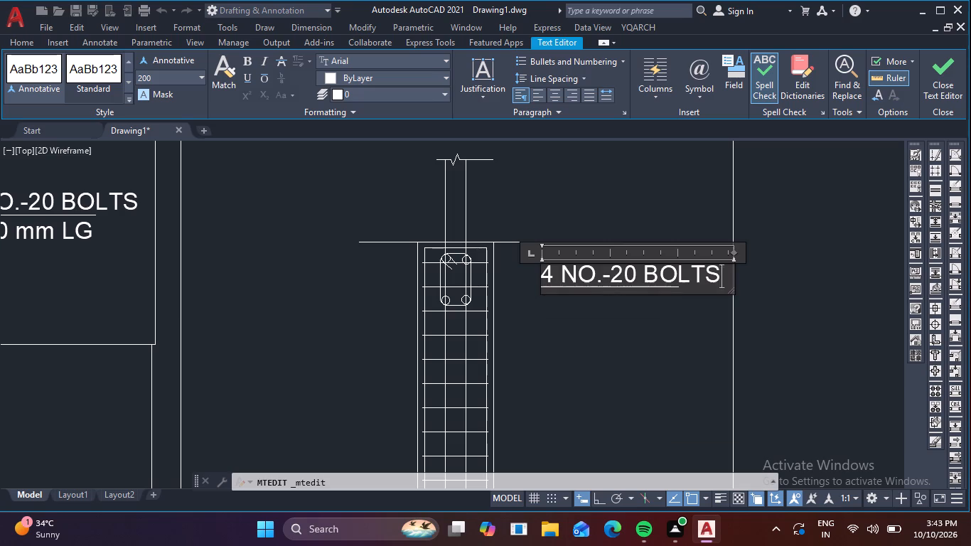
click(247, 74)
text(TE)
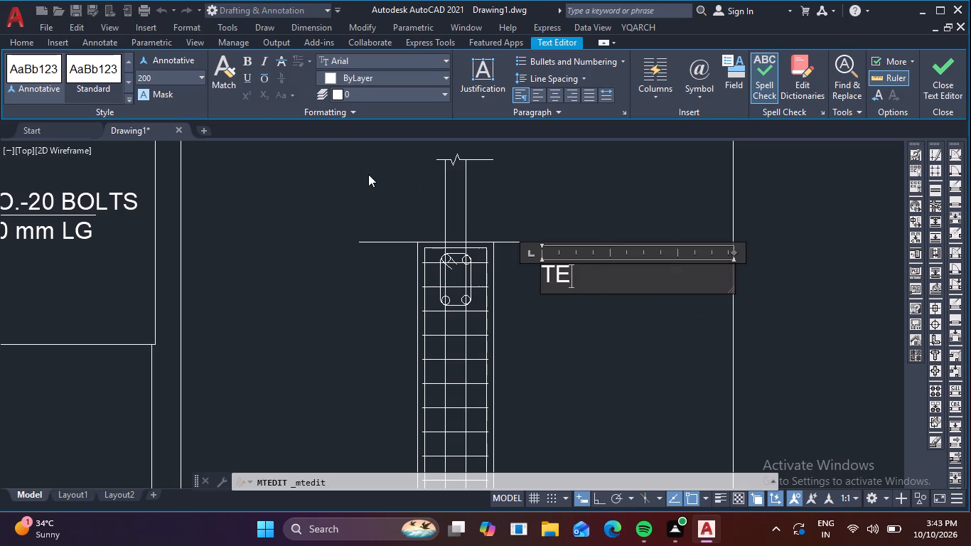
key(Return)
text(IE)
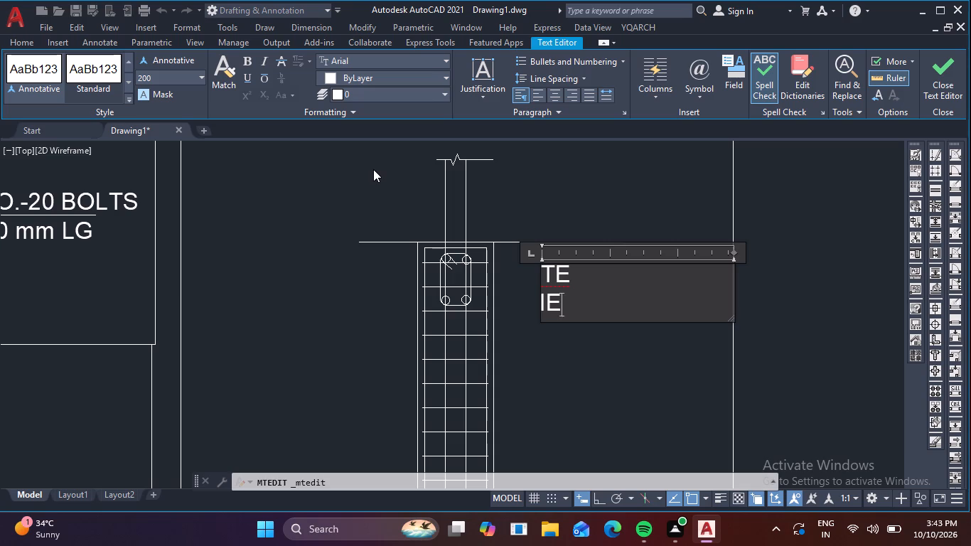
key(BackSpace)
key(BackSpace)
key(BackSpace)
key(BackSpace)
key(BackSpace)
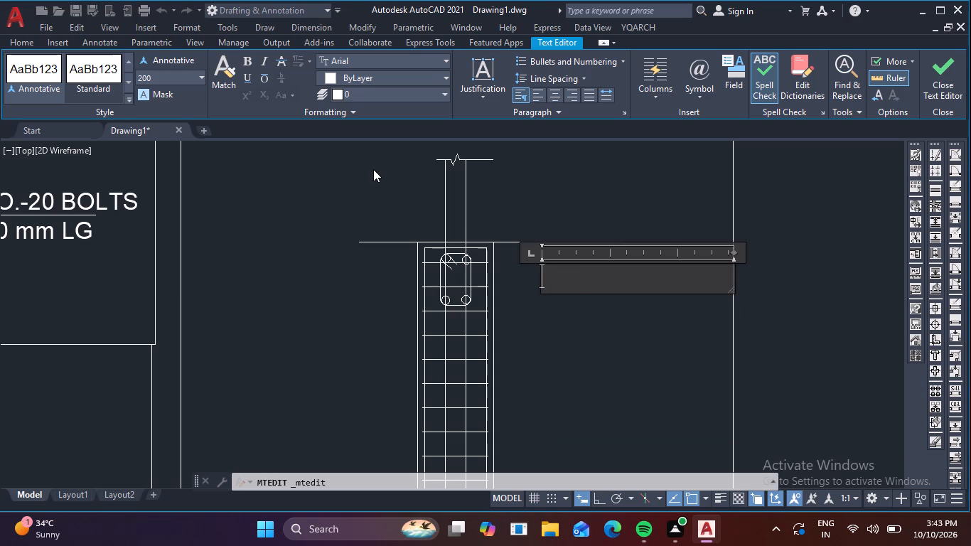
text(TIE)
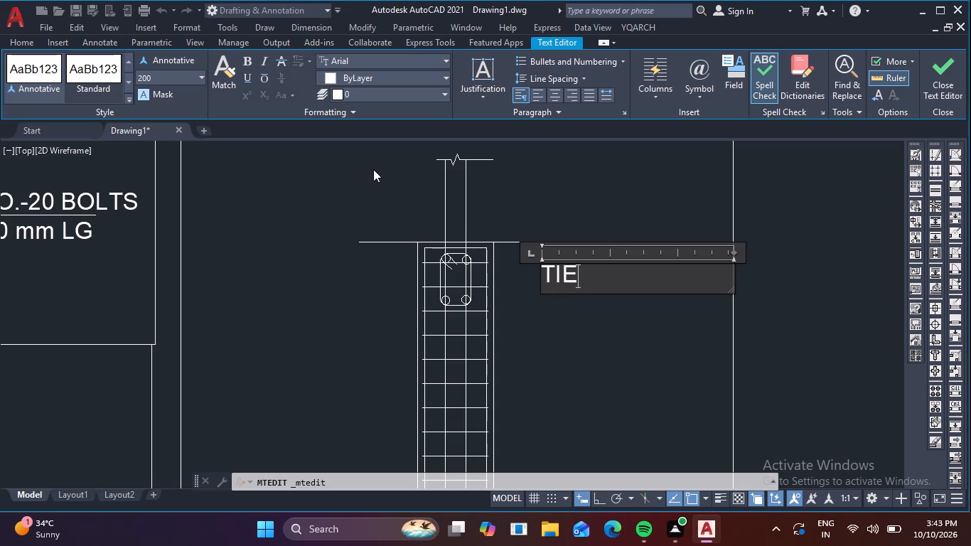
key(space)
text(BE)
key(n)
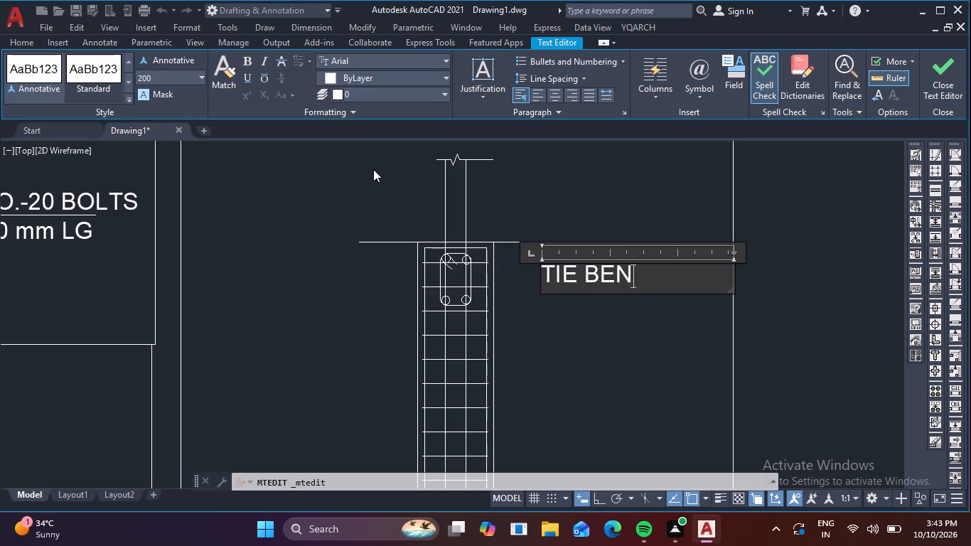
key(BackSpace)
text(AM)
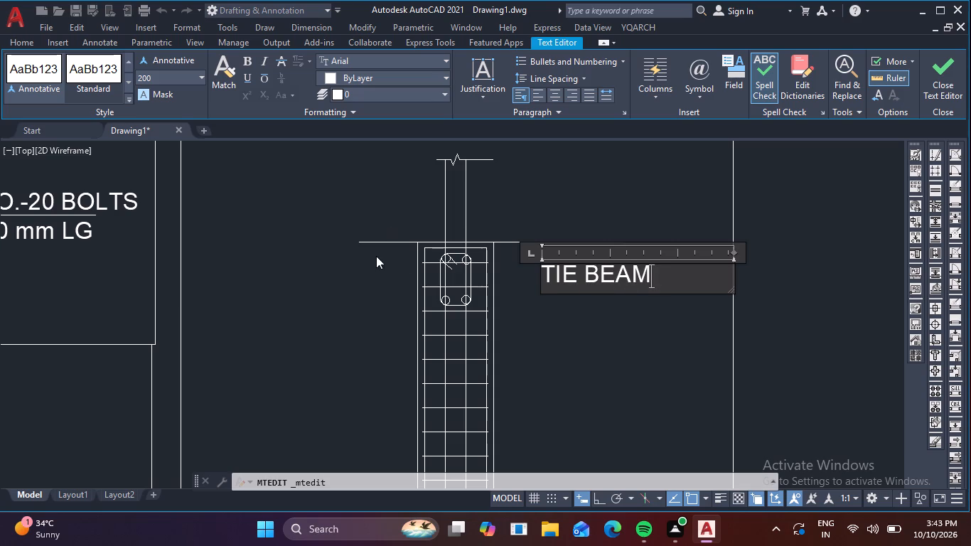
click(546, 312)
Erase the "TIE BEAM" text note beside the column.
click(561, 273)
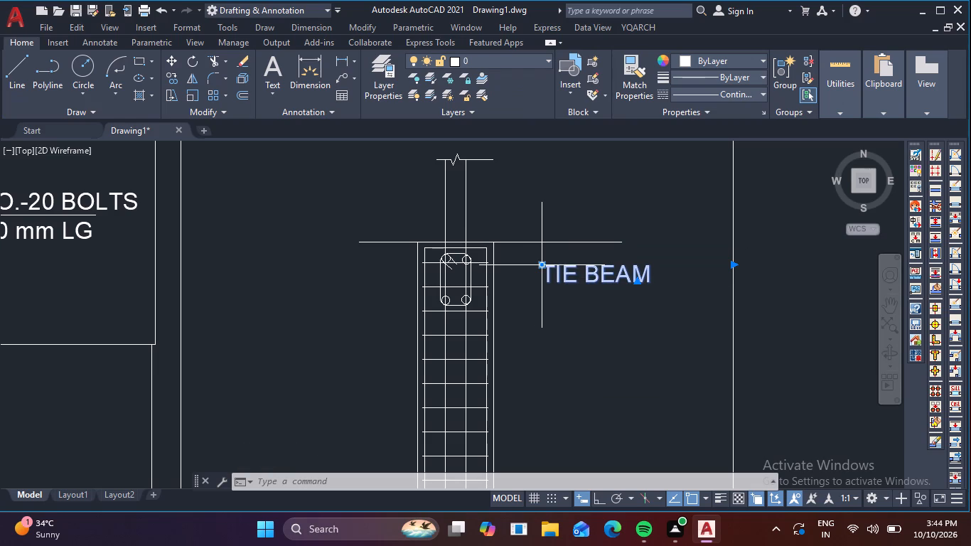
key(Delete)
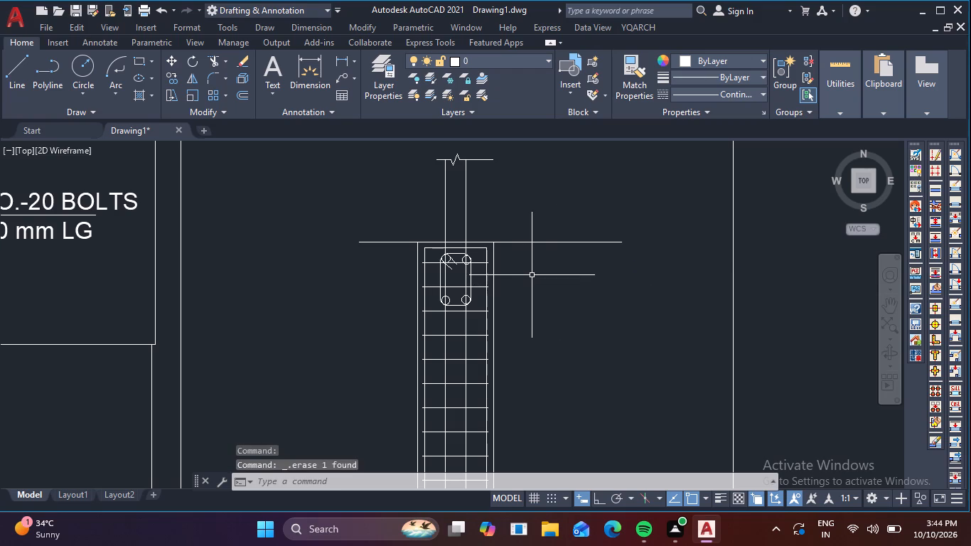
Add a multileader from the stirrup section's side to just outside the column, with the text "TIE BEAM" and a widened text box.
key(m)
key(u)
key(l)
key(t)
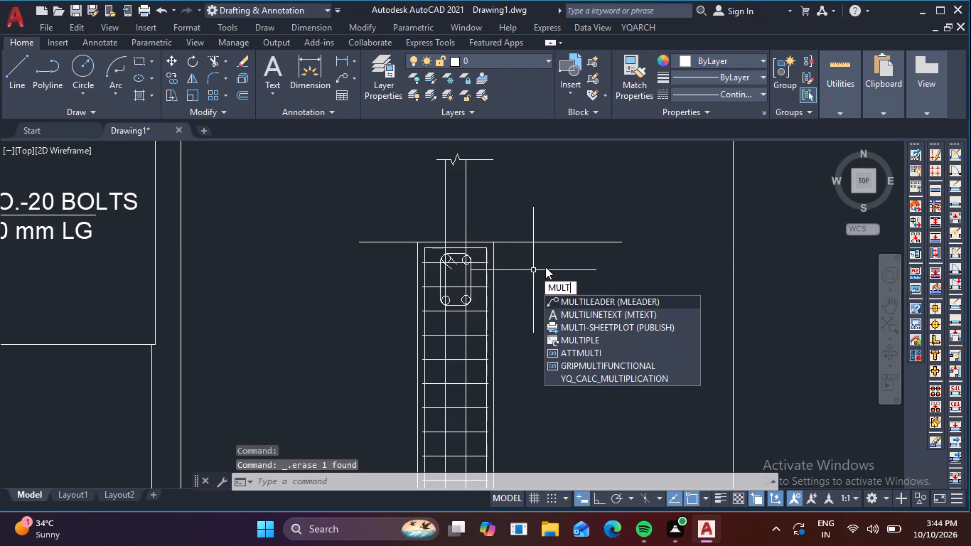
click(603, 305)
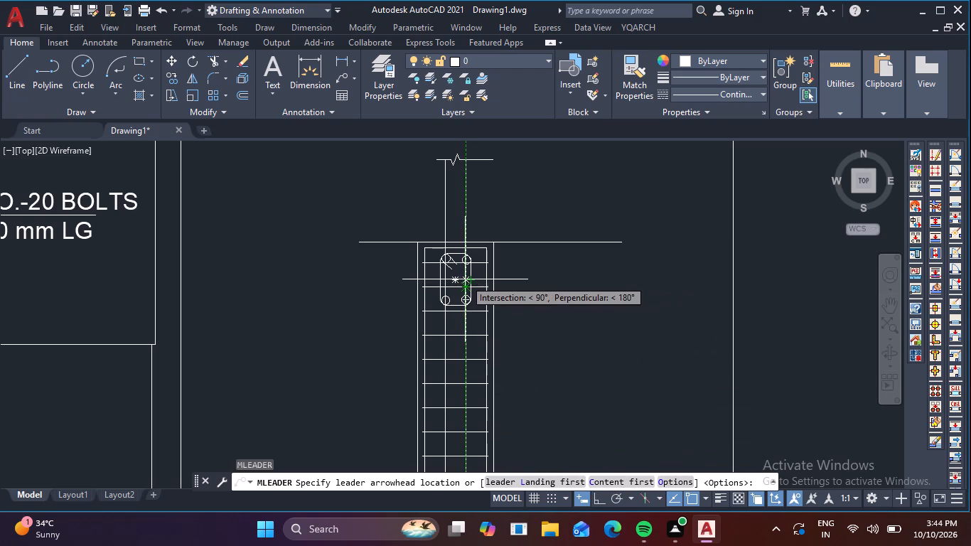
scroll(466, 279, up, 1)
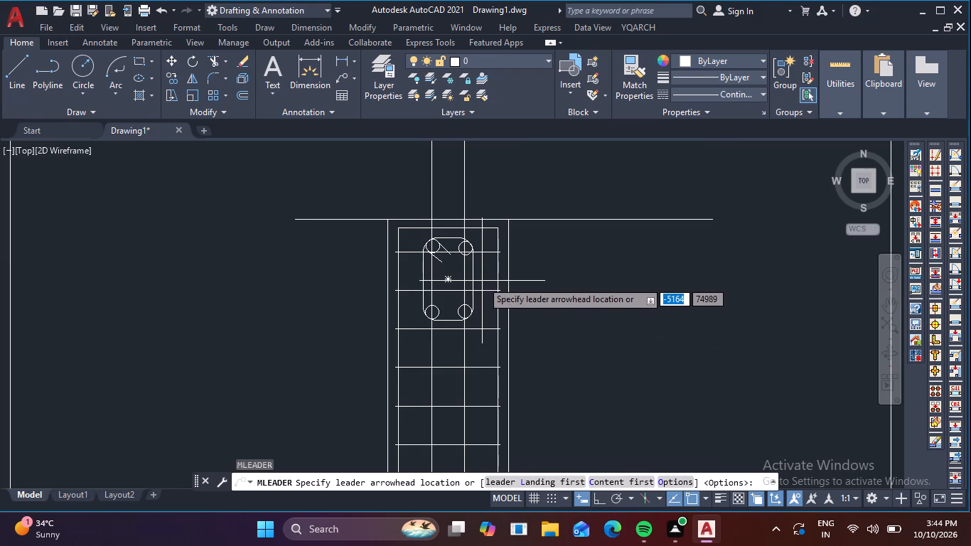
click(471, 278)
click(524, 293)
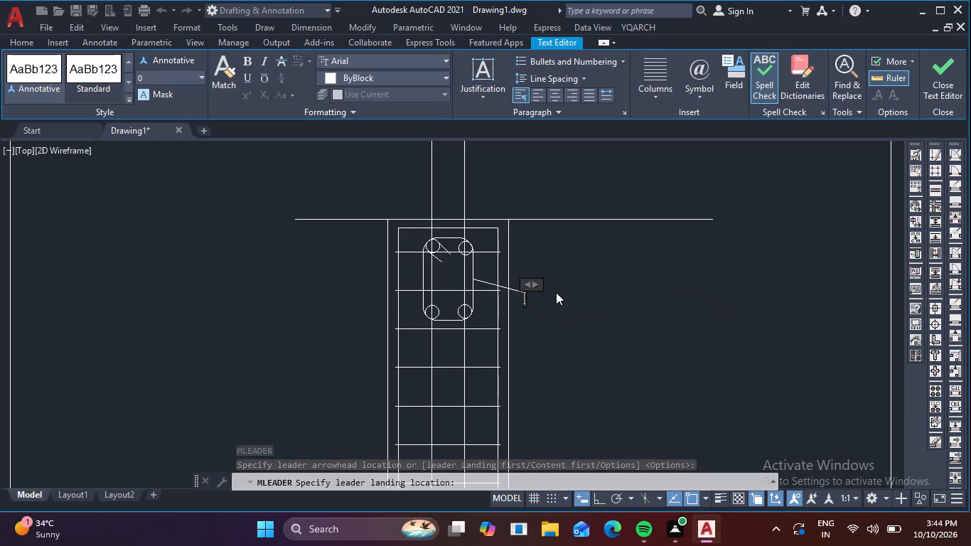
key(t)
text(IE BEAM)
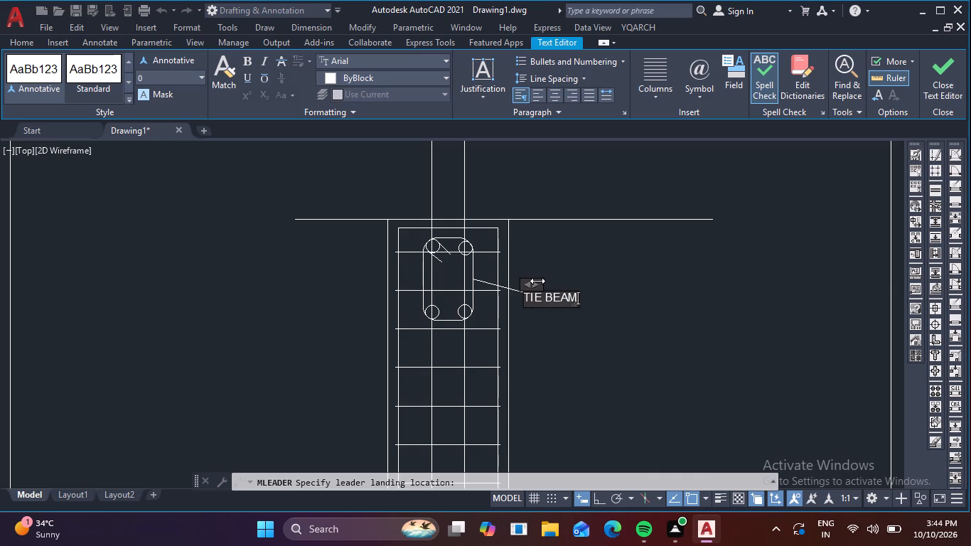
drag(536, 281, 602, 284)
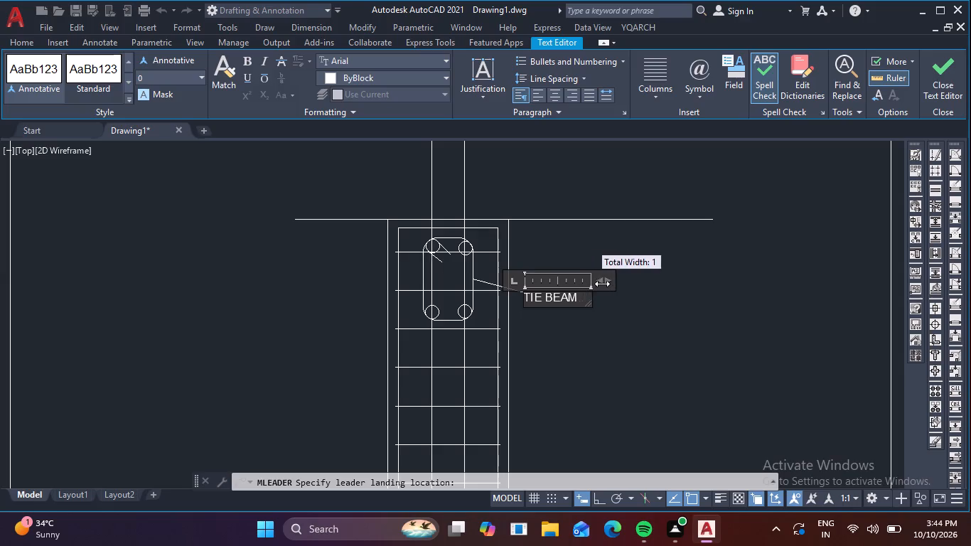
drag(602, 284, 649, 290)
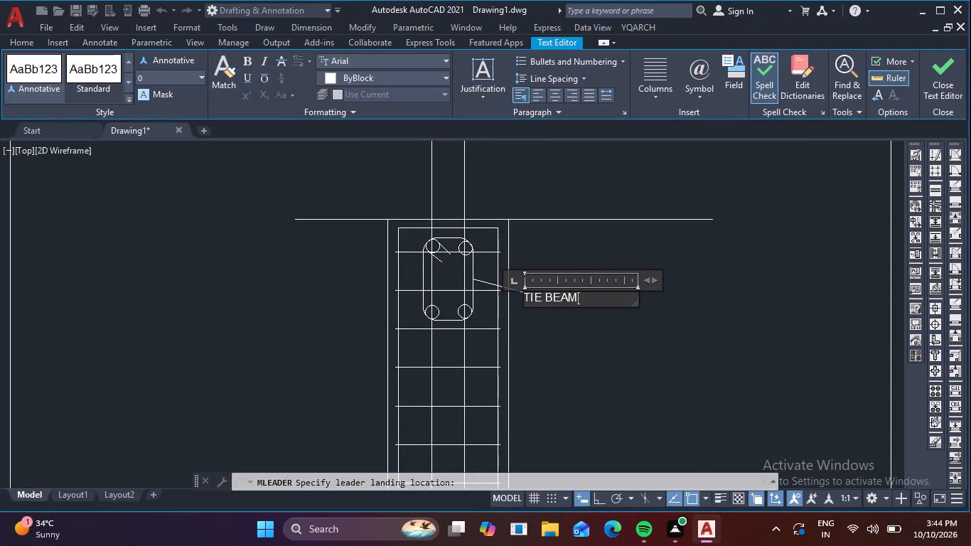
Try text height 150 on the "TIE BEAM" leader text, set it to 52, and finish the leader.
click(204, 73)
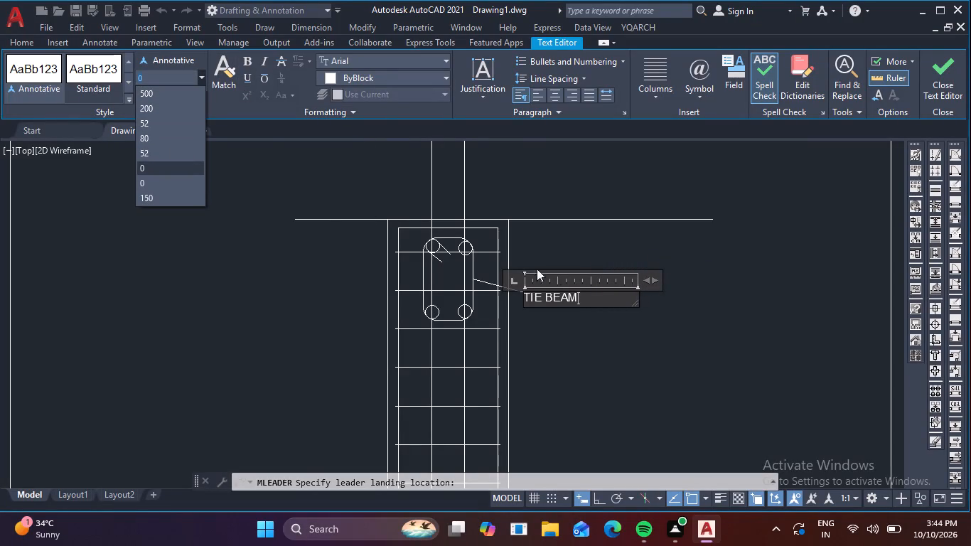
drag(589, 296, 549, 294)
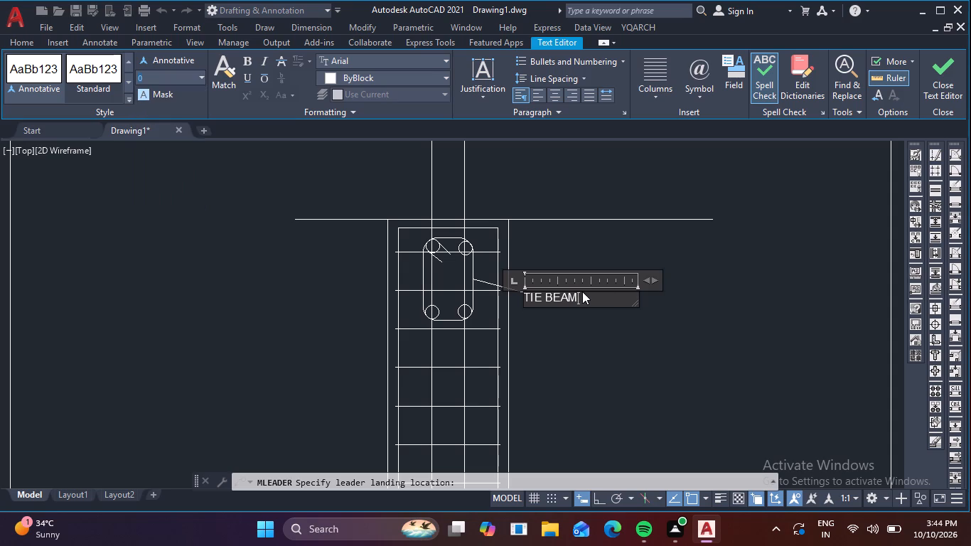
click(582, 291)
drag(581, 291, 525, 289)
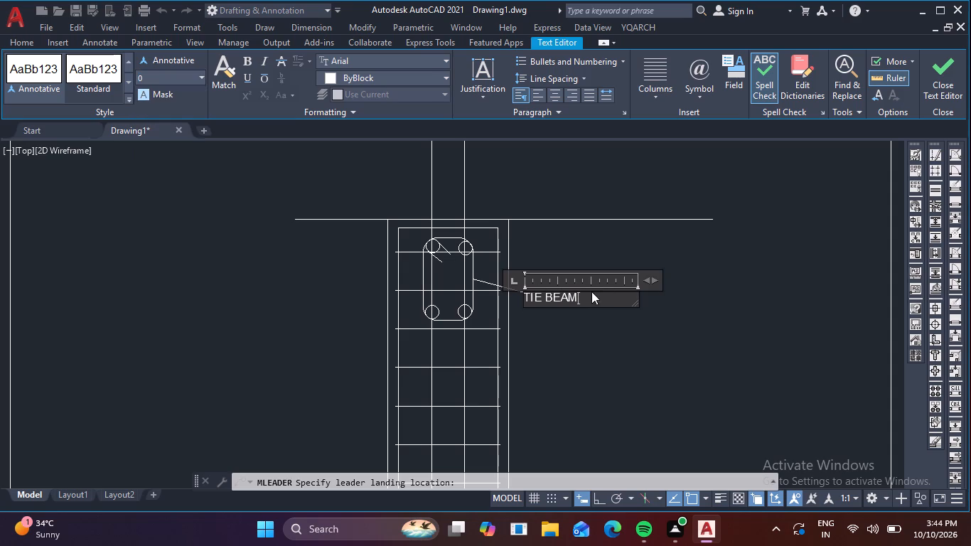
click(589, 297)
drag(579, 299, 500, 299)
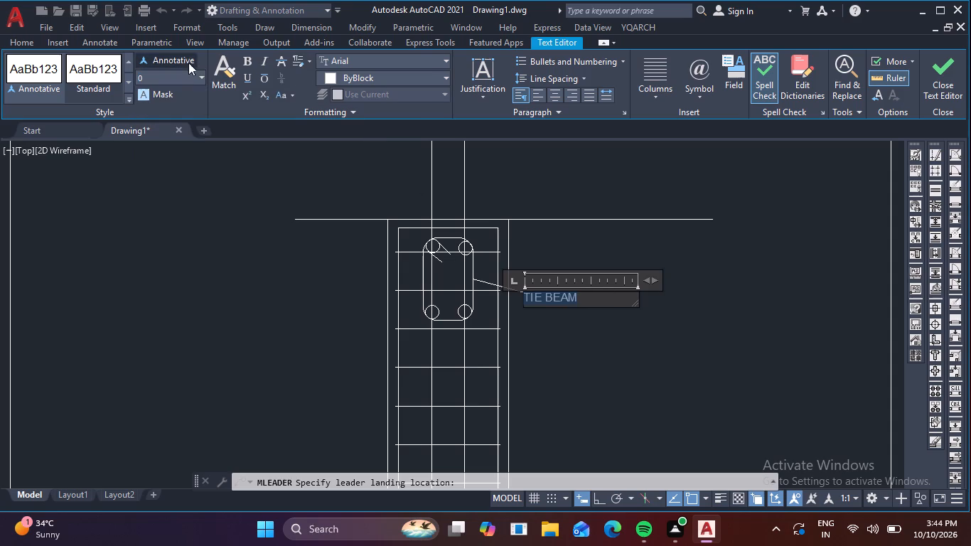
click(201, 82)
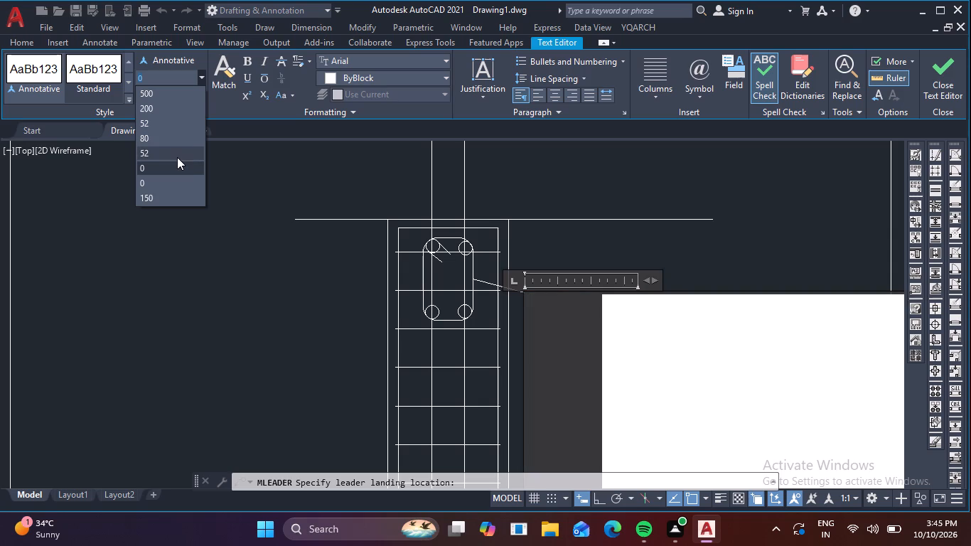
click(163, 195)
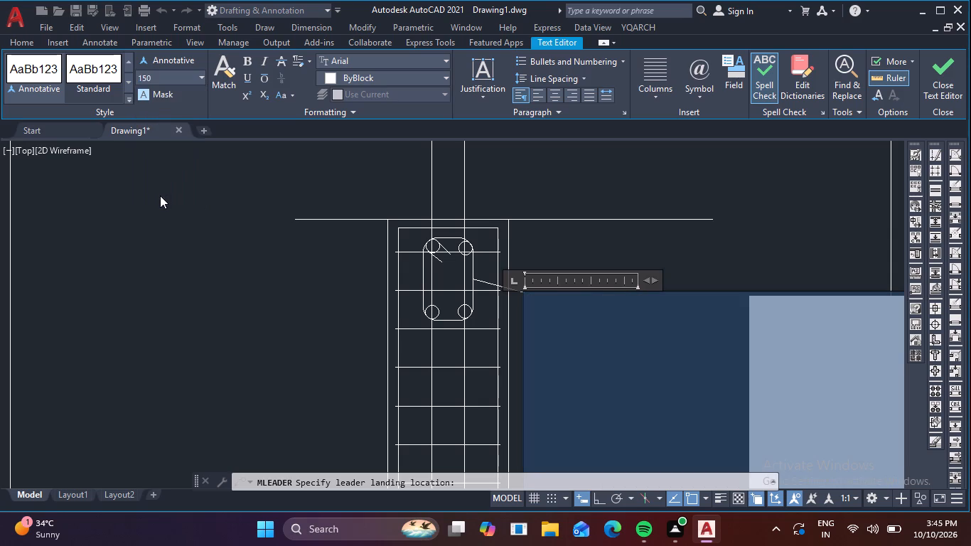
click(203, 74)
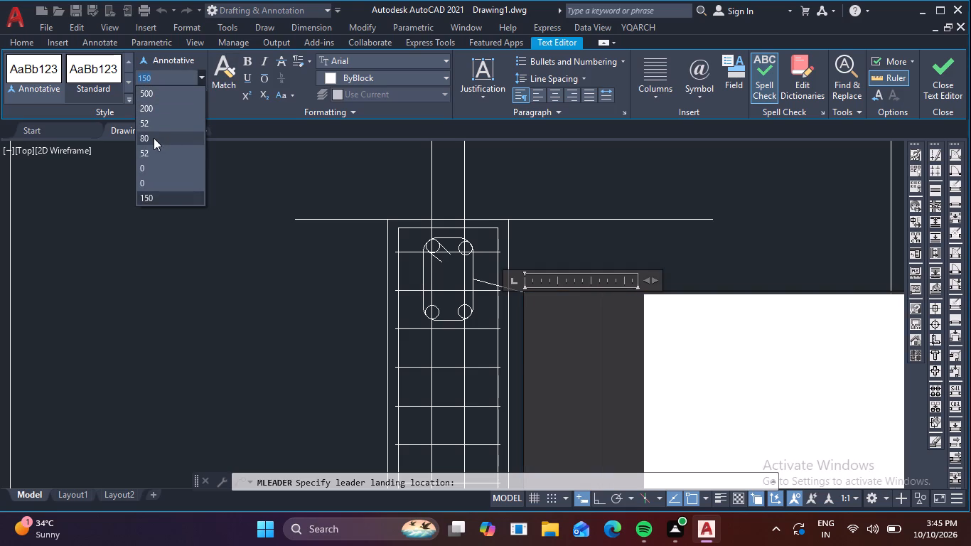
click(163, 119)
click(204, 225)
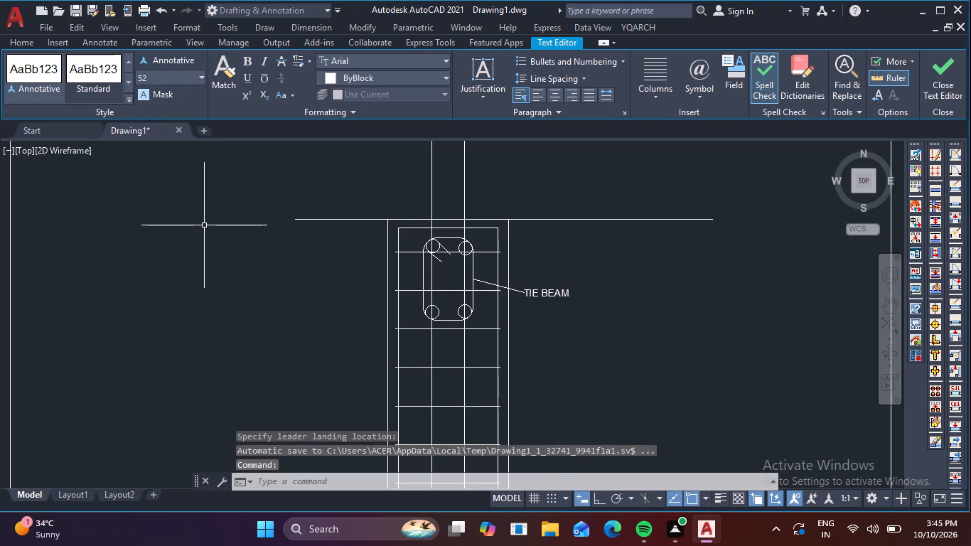
Set the text height of the whole "TIE BEAM" leader label to 150.
scroll(214, 231, down, 2)
scroll(388, 261, up, 2)
double_click(299, 252)
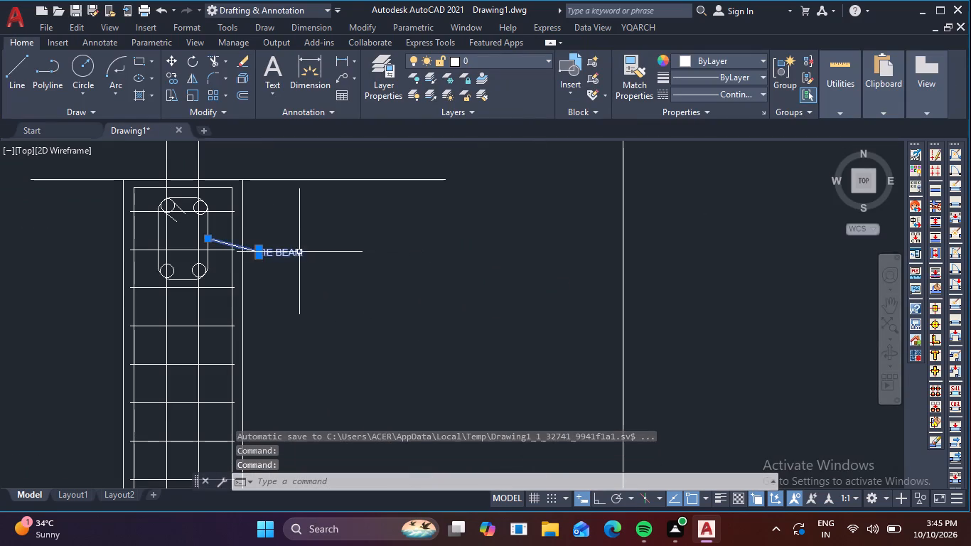
scroll(304, 253, up, 2)
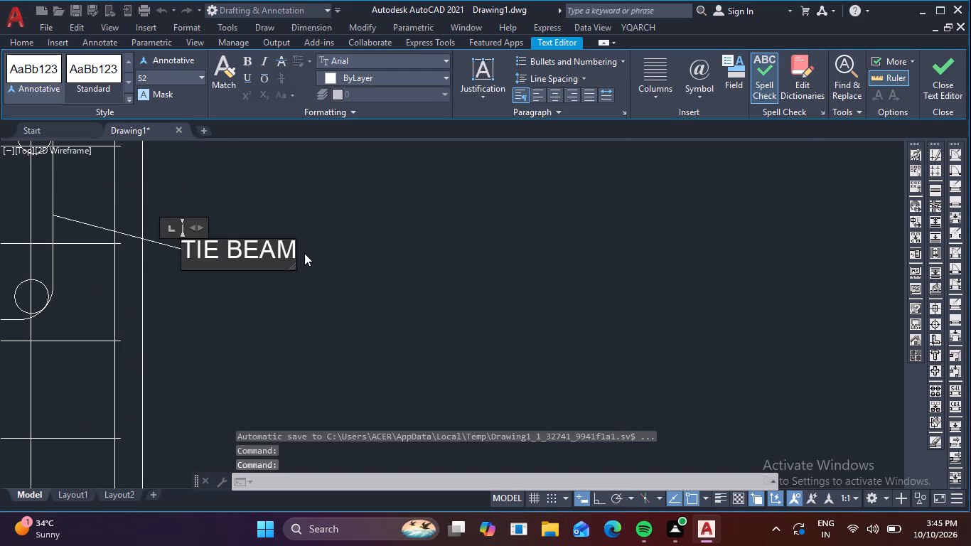
click(286, 247)
drag(289, 253, 269, 247)
drag(269, 247, 156, 242)
click(201, 79)
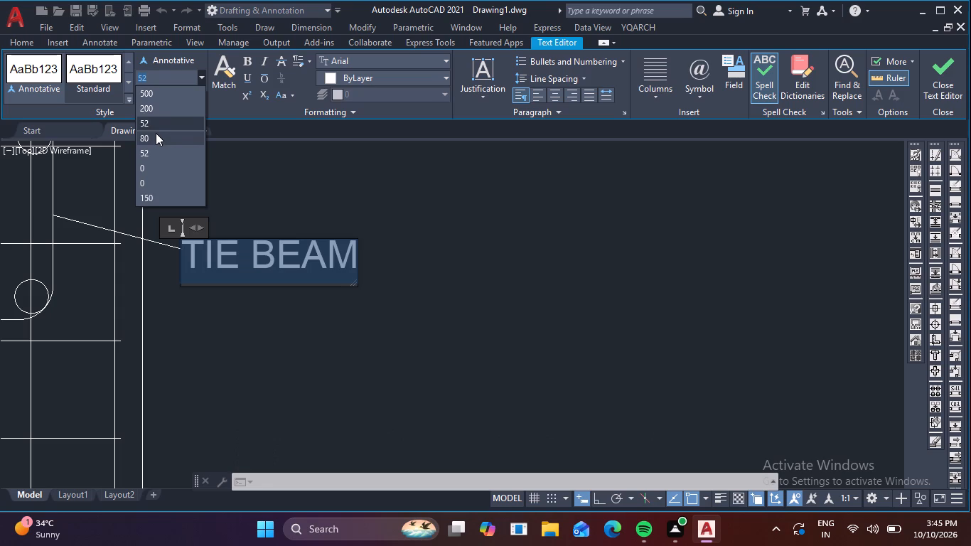
click(152, 194)
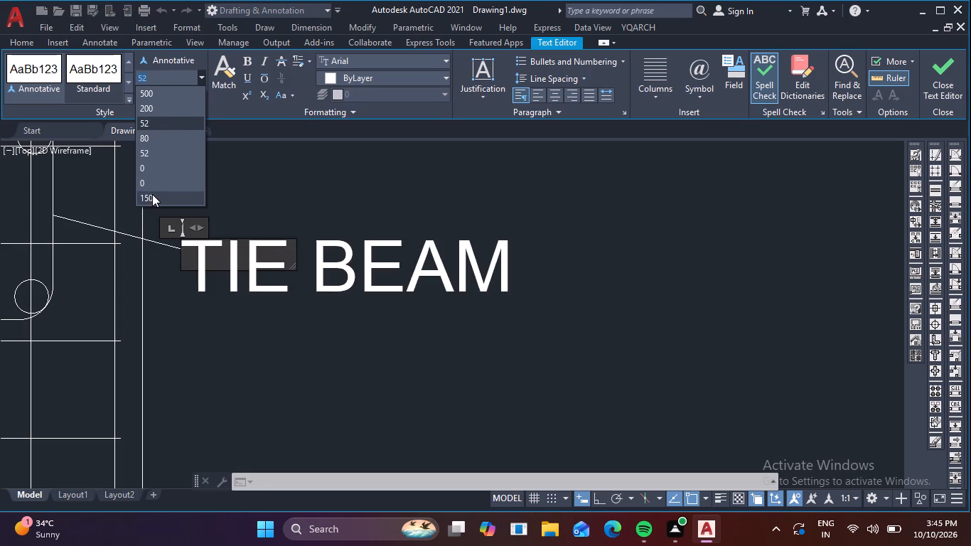
scroll(223, 218, down, 3)
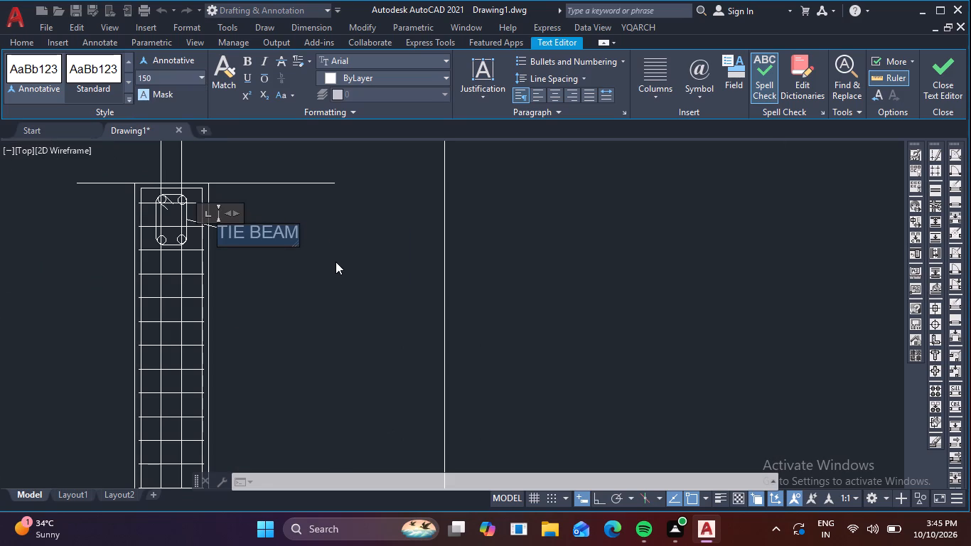
click(336, 262)
scroll(331, 251, up, 2)
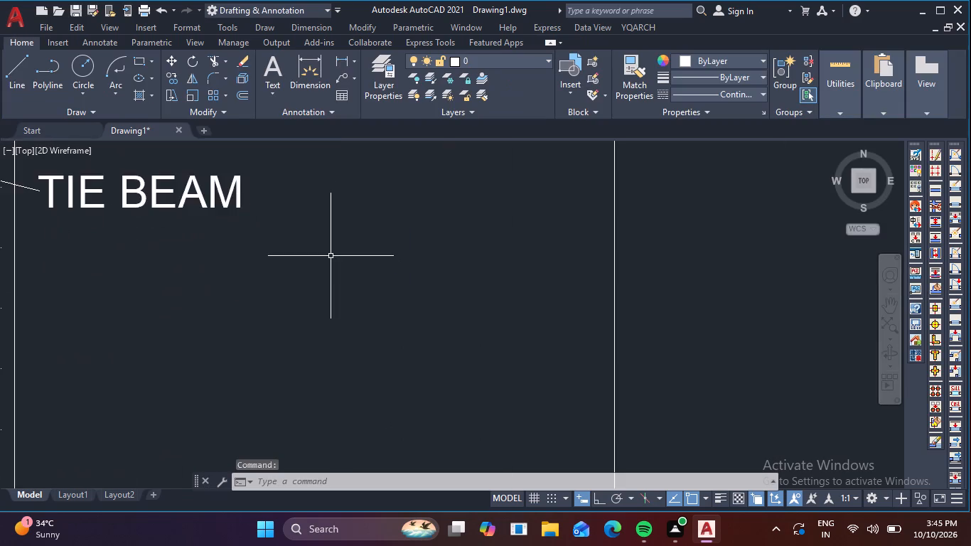
Add a multileader from a column tie below the stirrup section to outside the column, with the text "TIE".
middle_drag(330, 256, 572, 363)
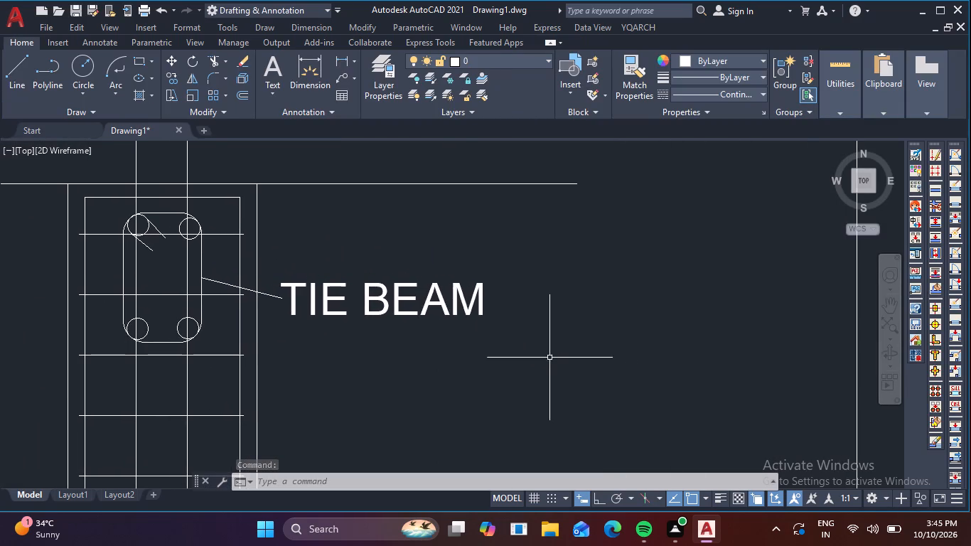
middle_drag(519, 371, 544, 296)
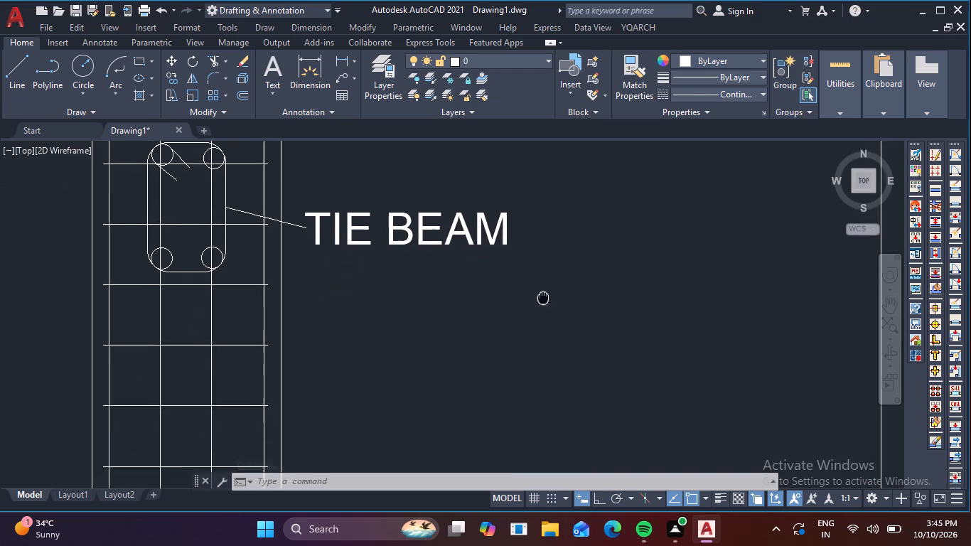
middle_drag(544, 296, 558, 261)
key(space)
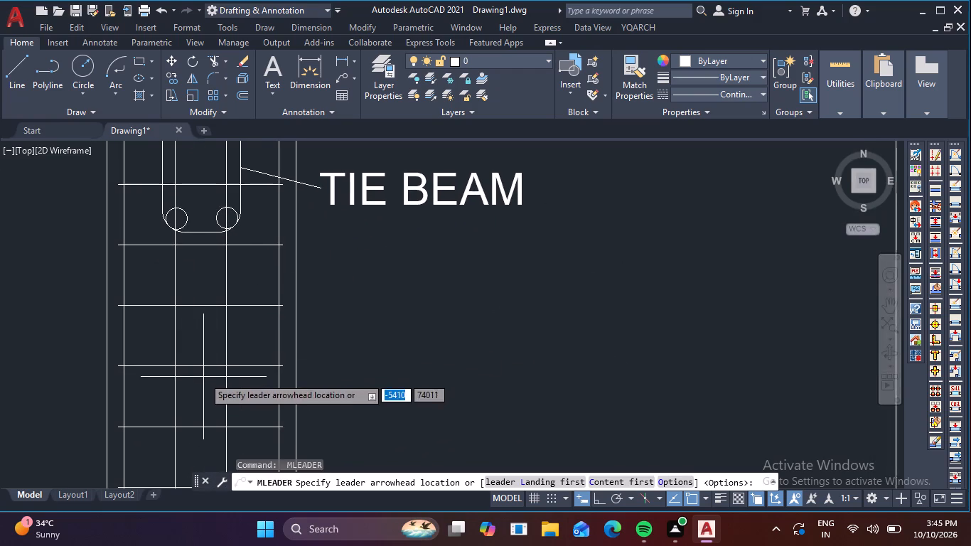
click(228, 363)
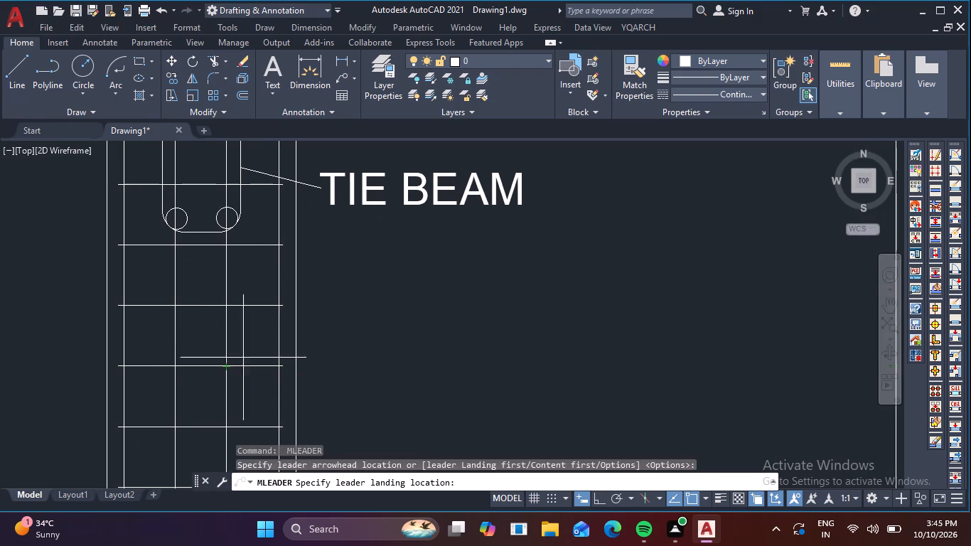
click(407, 296)
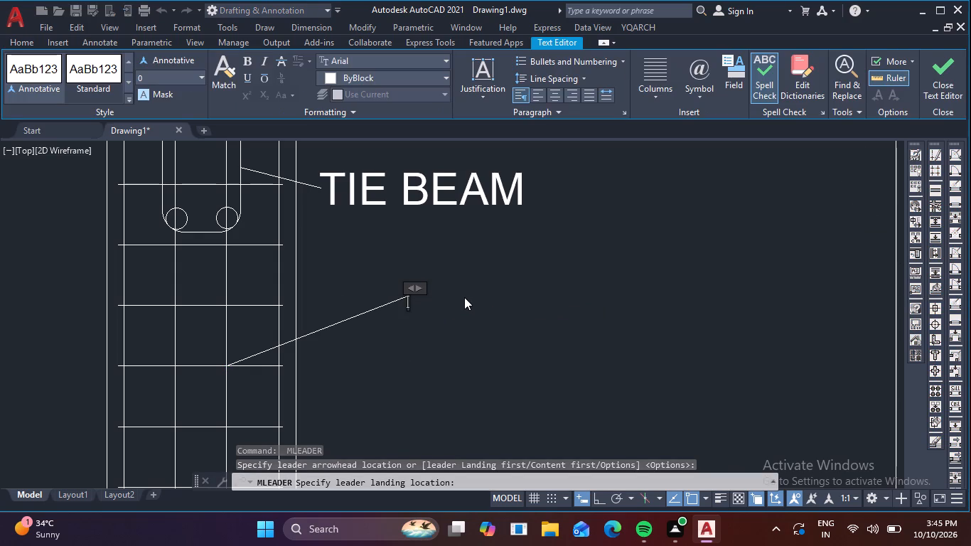
key(t)
text(IE)
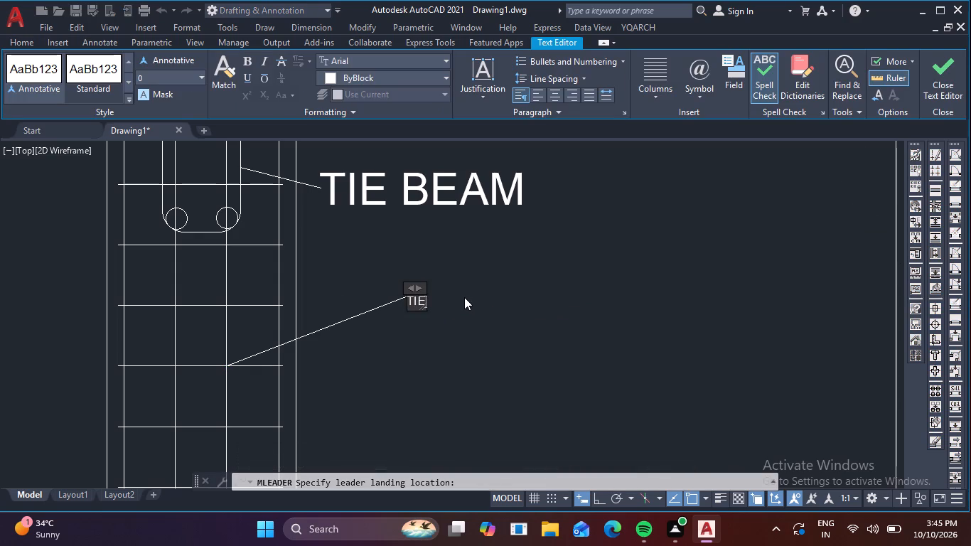
click(402, 348)
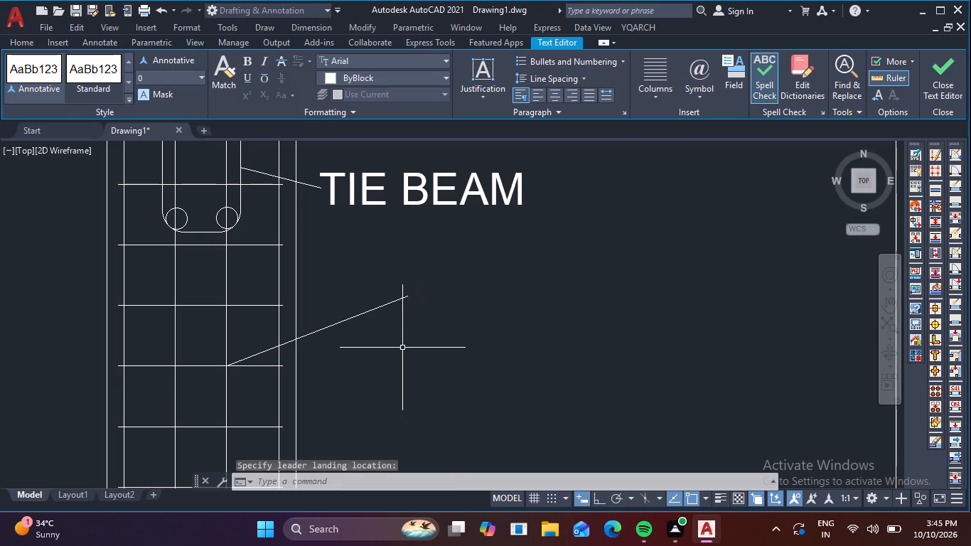
Widen the "TIE" leader's text box and set its whole text to height 150.
scroll(412, 290, up, 7)
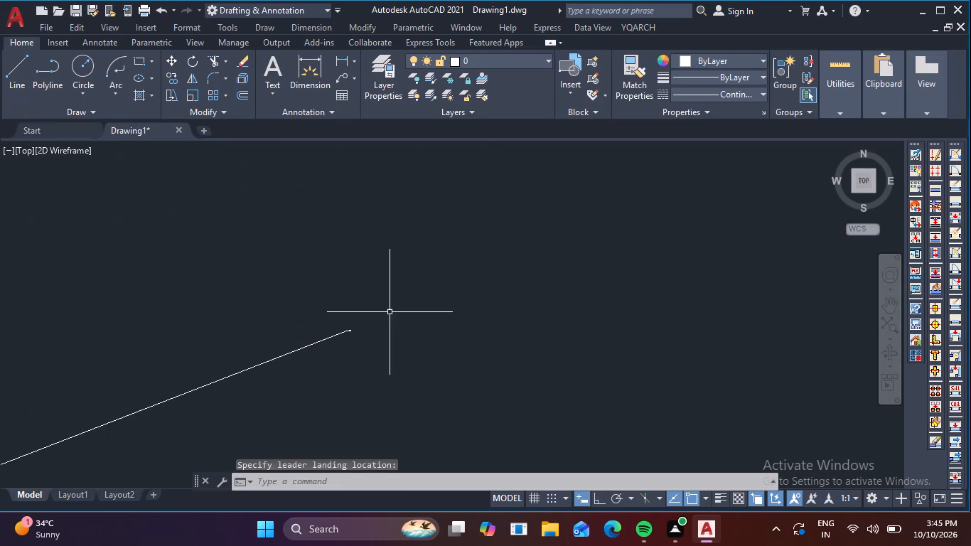
scroll(355, 335, up, 2)
double_click(334, 327)
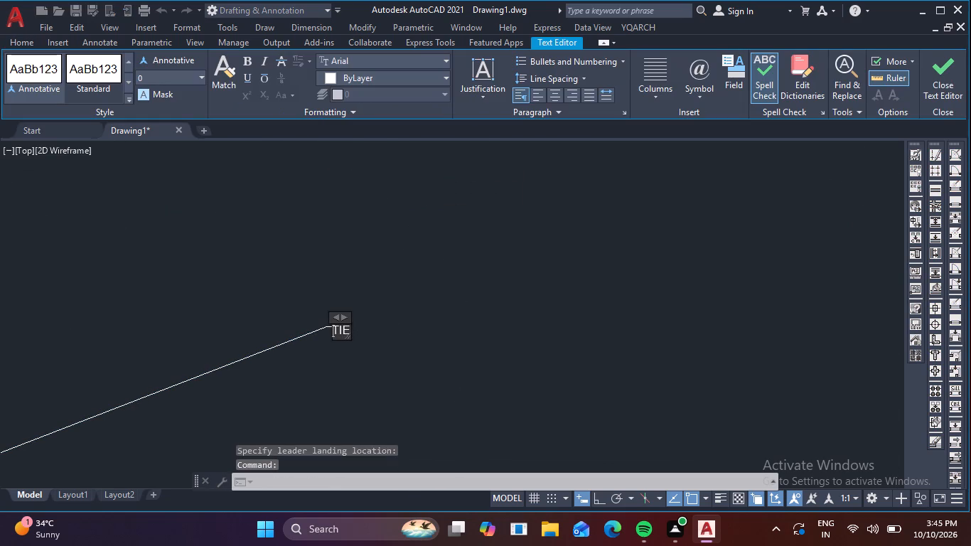
drag(345, 331, 322, 330)
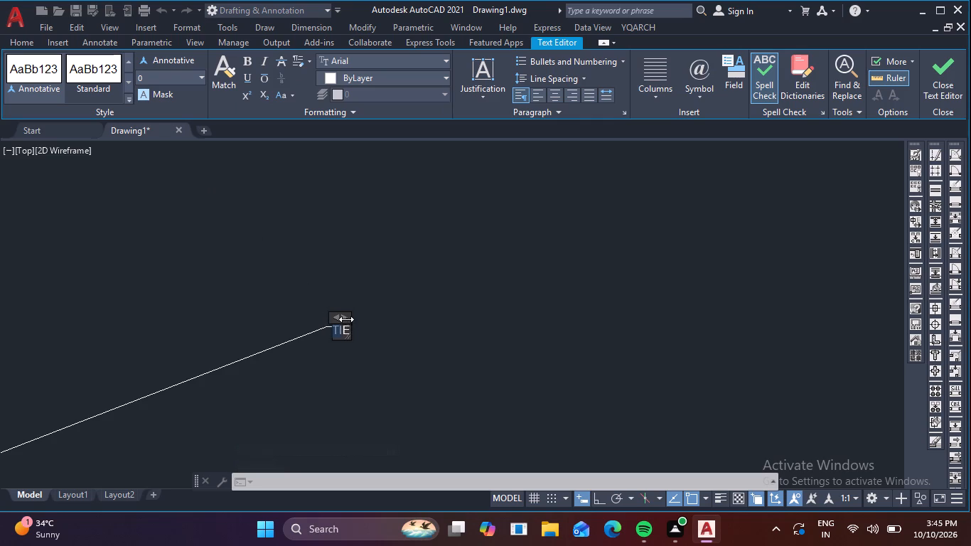
drag(346, 319, 395, 323)
click(355, 335)
drag(355, 335, 290, 328)
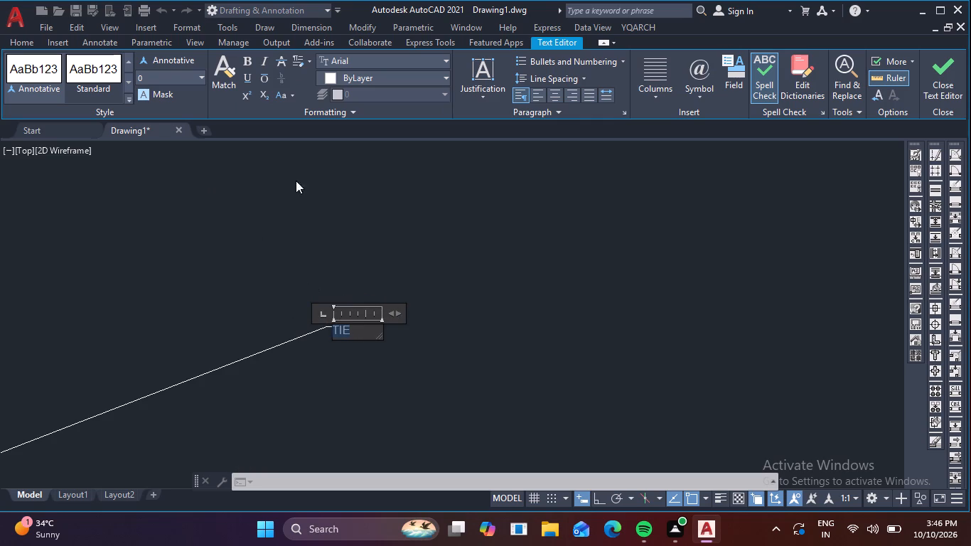
click(201, 77)
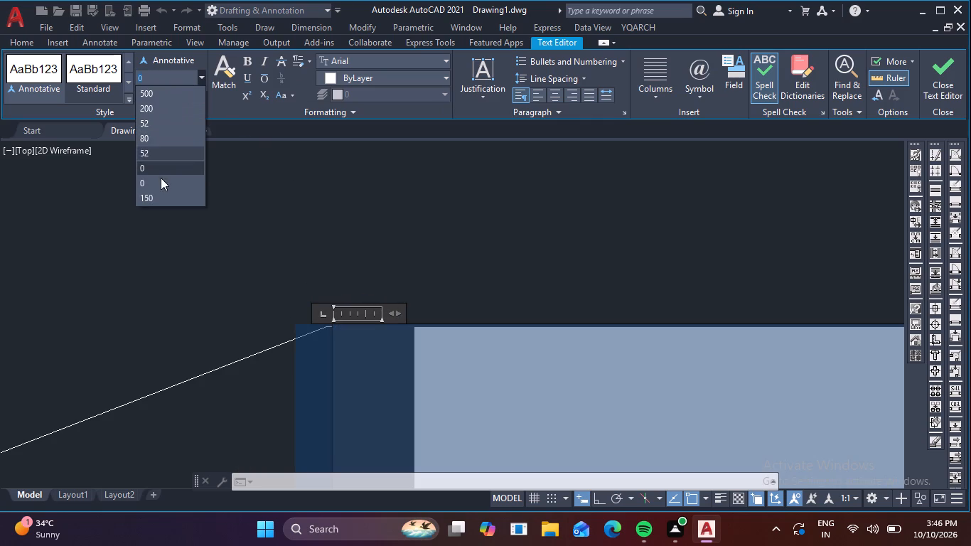
click(158, 196)
click(150, 250)
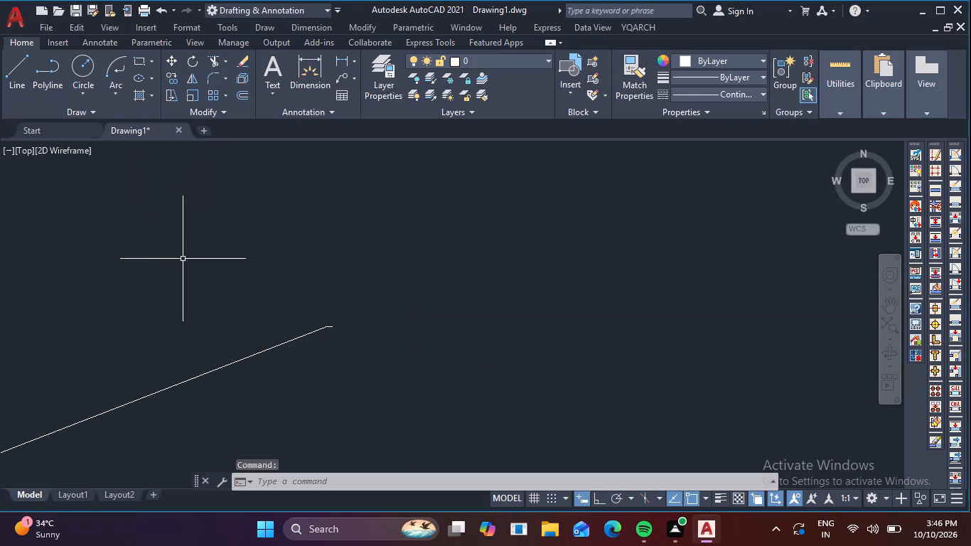
scroll(348, 343, up, 2)
scroll(343, 337, down, 7)
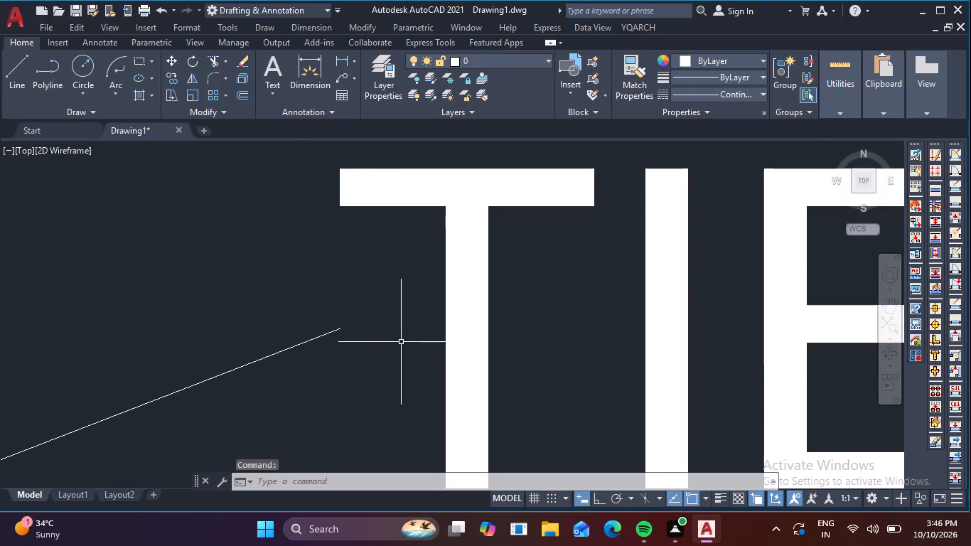
scroll(414, 339, down, 8)
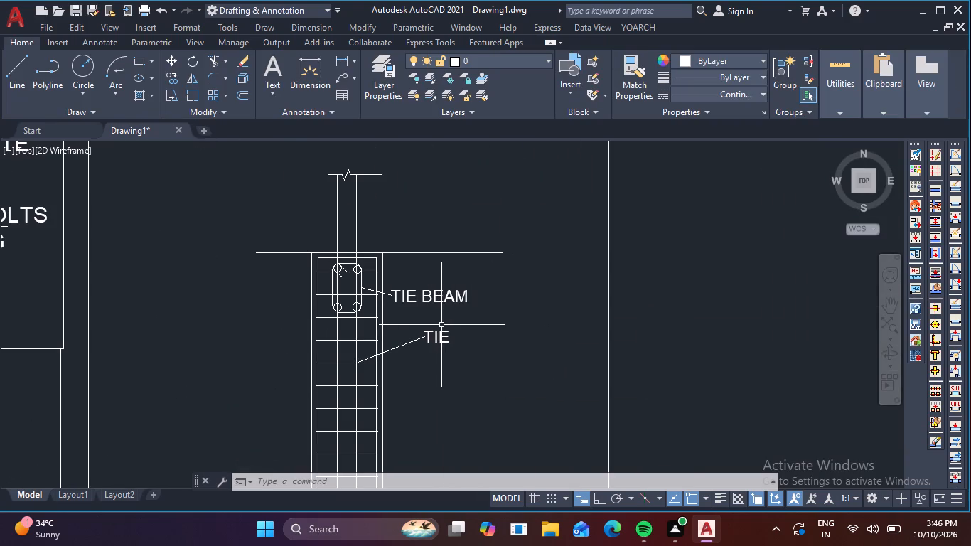
Set the Standard dimension style's text height to 150.
key(d)
key(space)
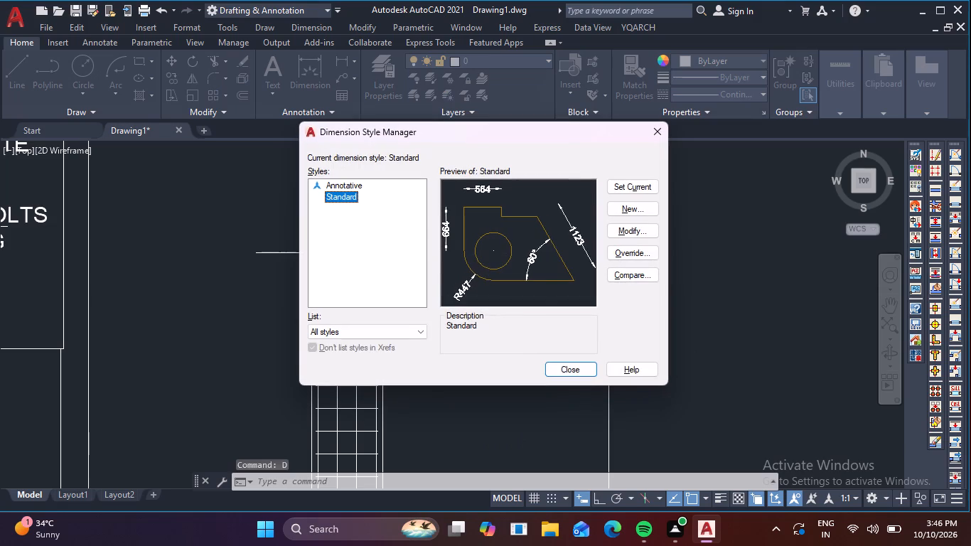
click(641, 233)
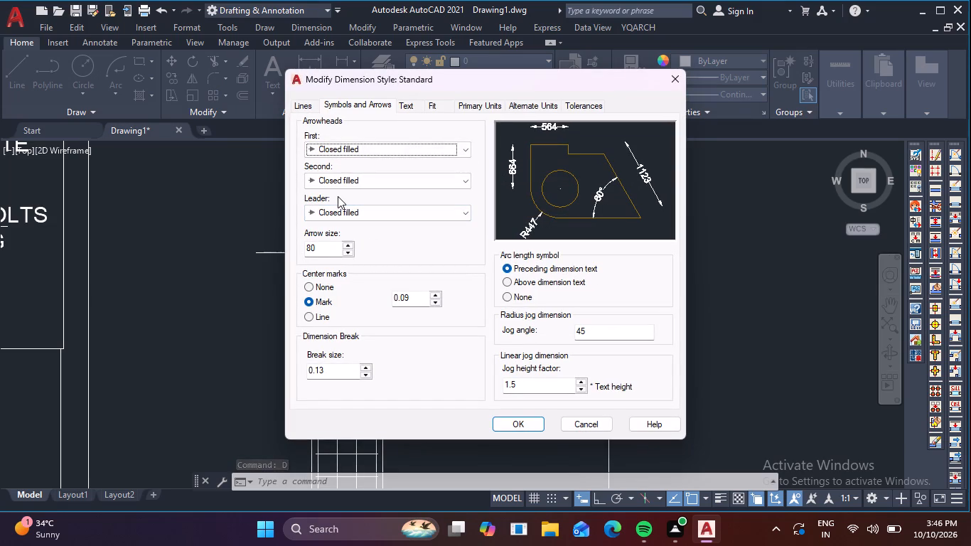
click(418, 111)
drag(455, 205, 378, 204)
text(150)
key(Return)
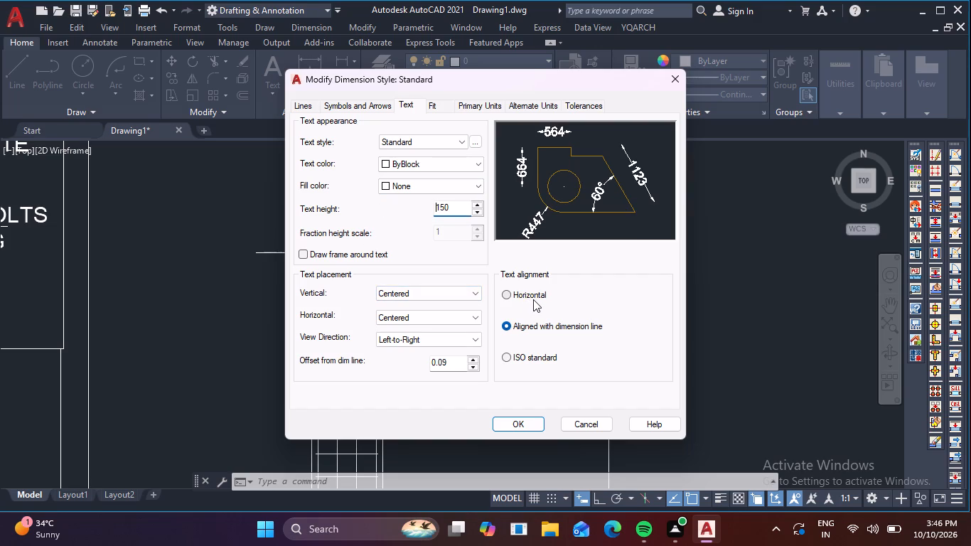
click(515, 424)
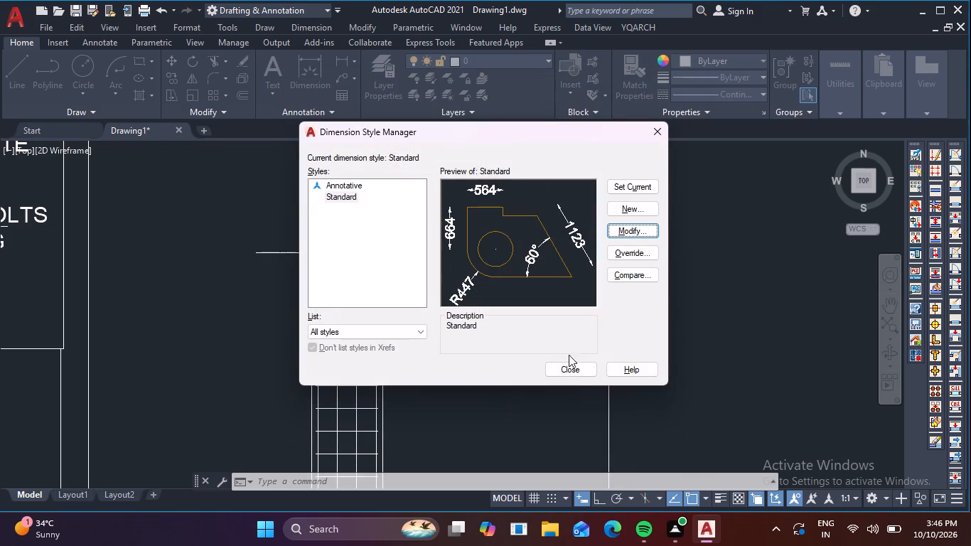
click(572, 373)
scroll(451, 296, up, 1)
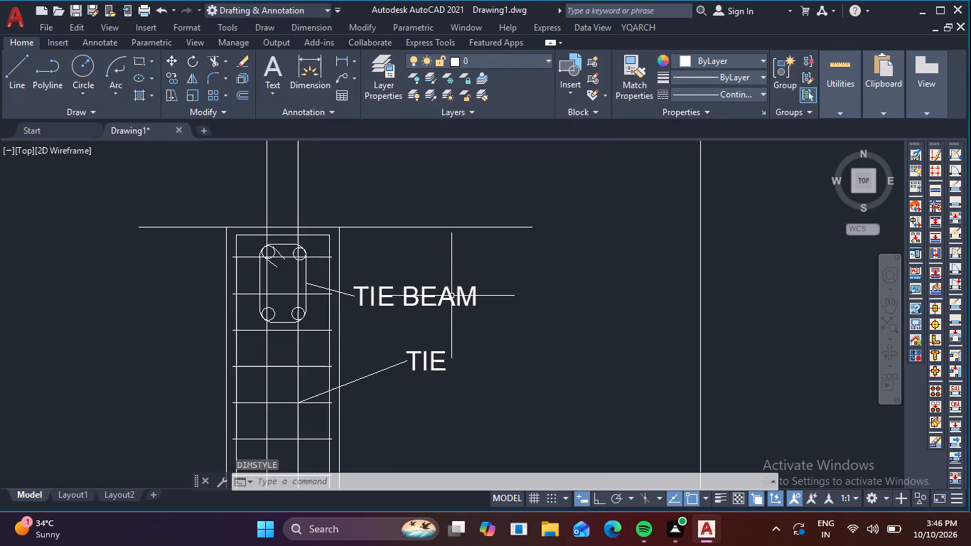
key(space)
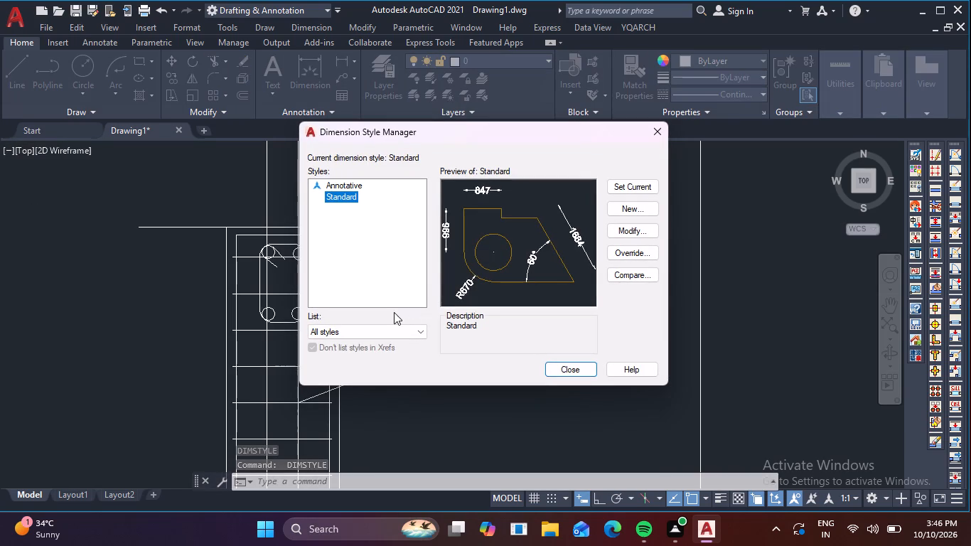
click(658, 136)
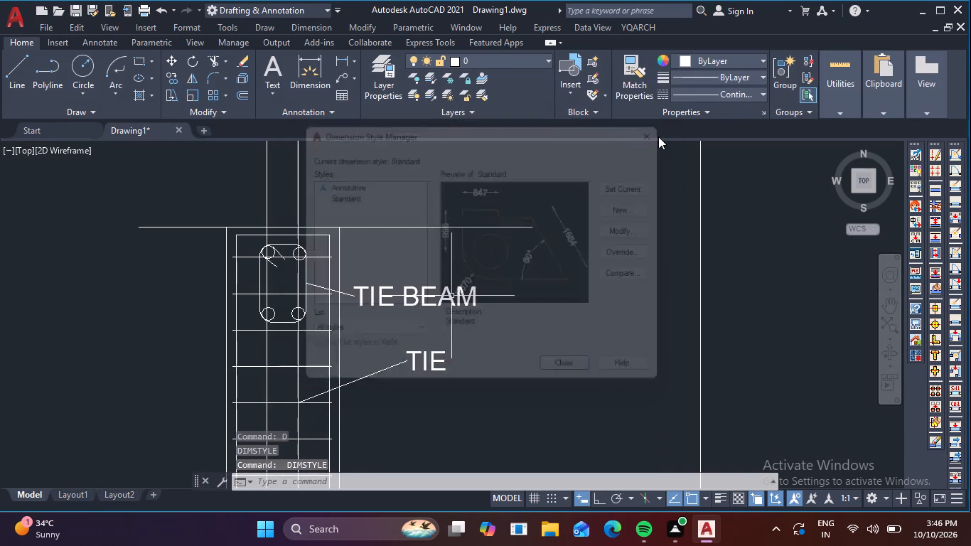
Add a multileader from the stirrup section's side to outside the column above the "TIE BEAM" label, with the text "MAIN BAR".
text(MUL)
text(T)
key(space)
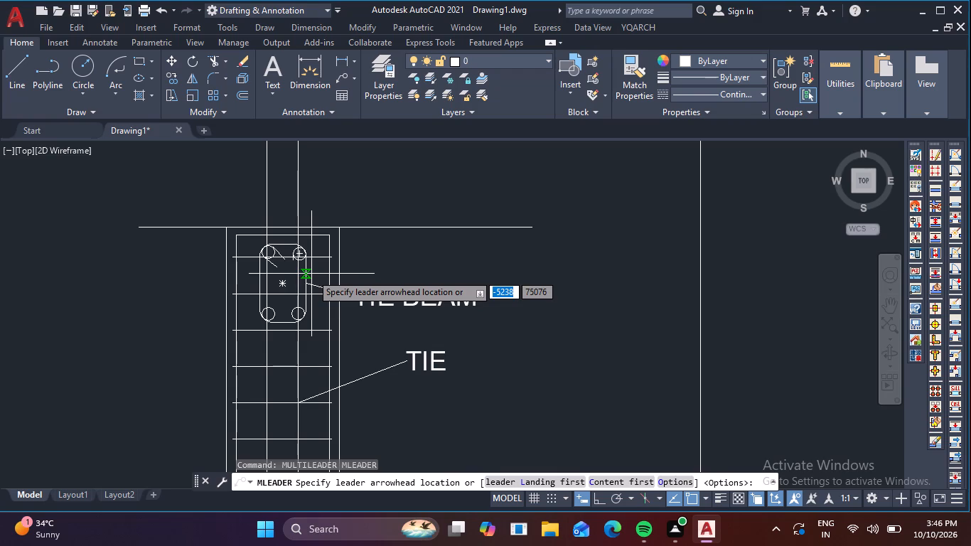
click(312, 274)
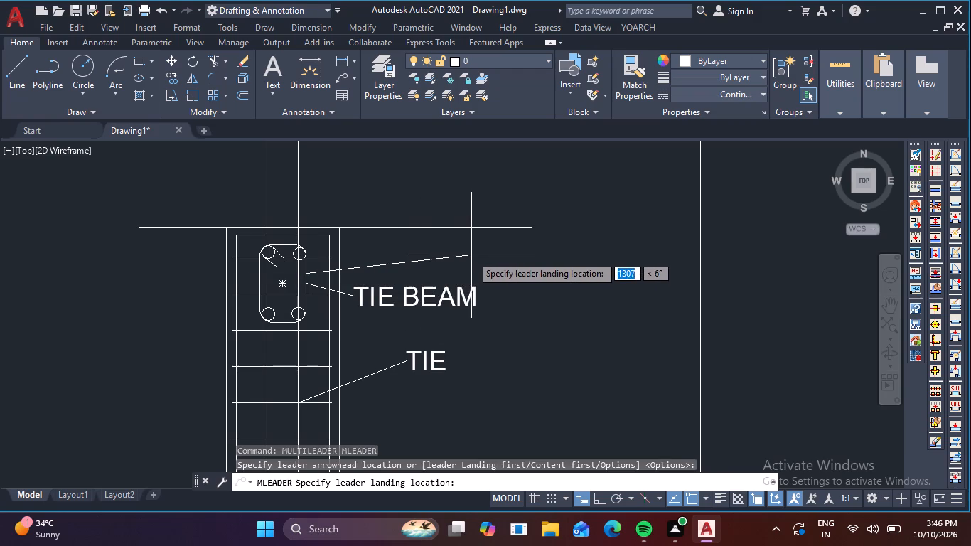
click(461, 261)
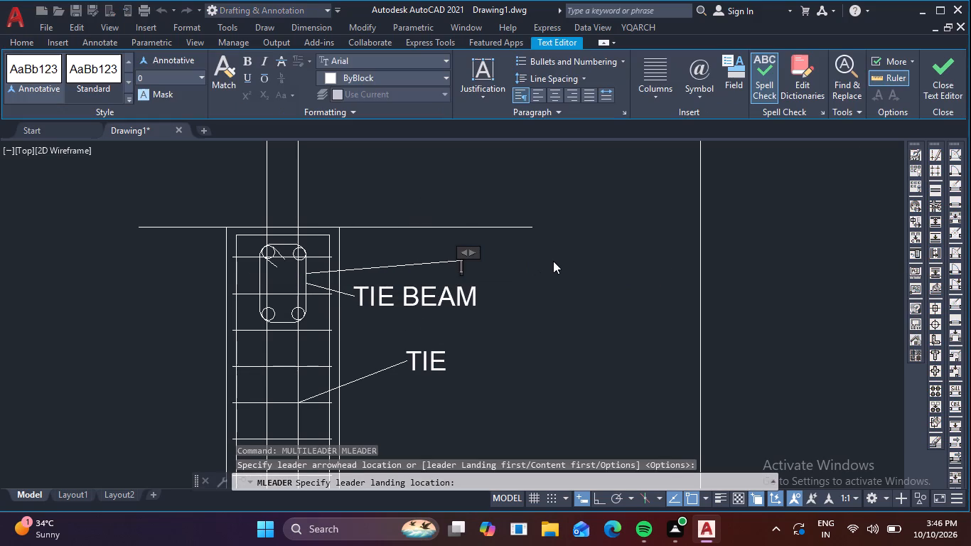
text(MAIN)
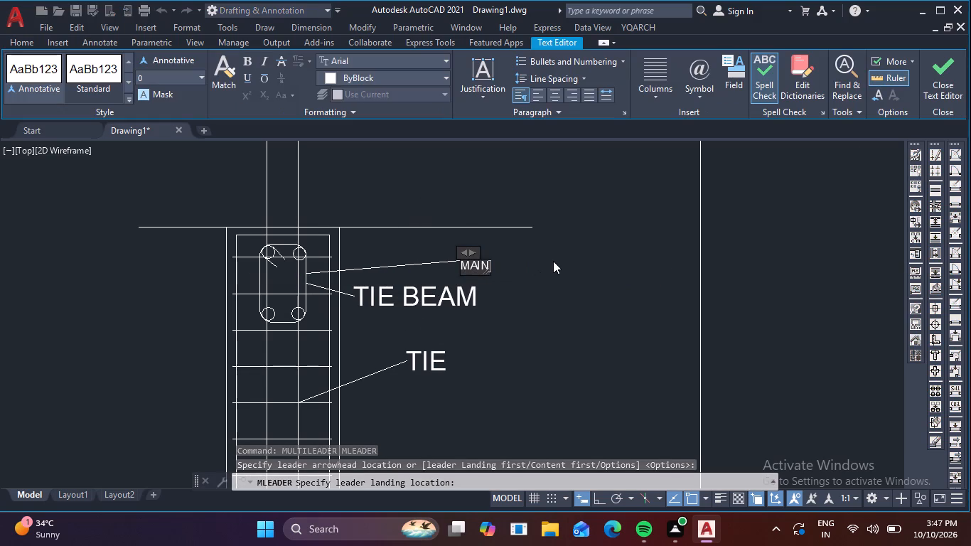
key(space)
text(BAR)
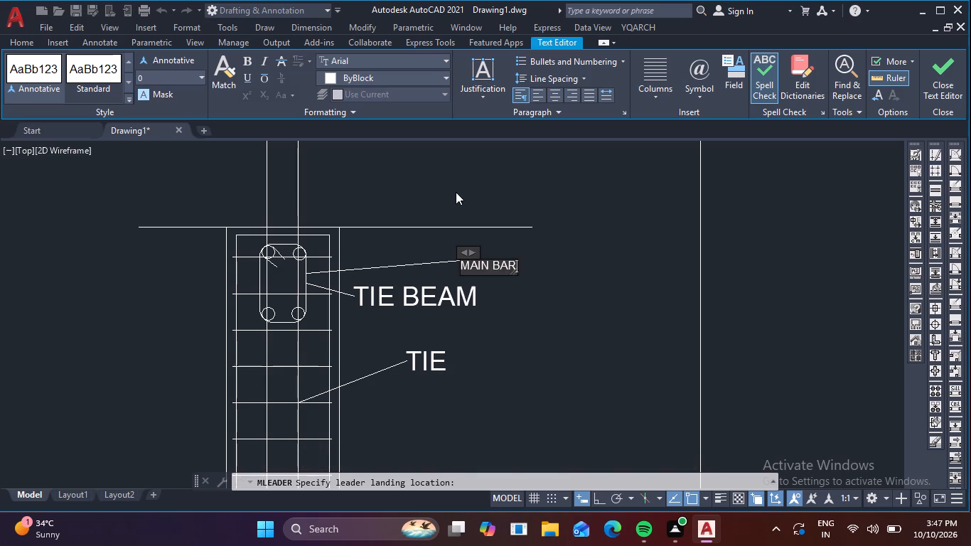
click(464, 197)
Set the text height of the whole "MAIN BAR" leader label to 150.
scroll(458, 247, up, 4)
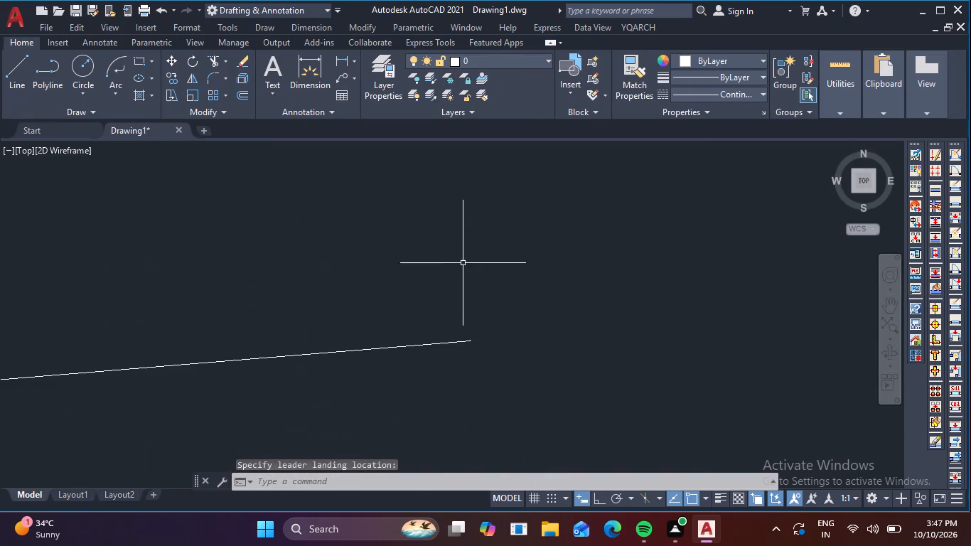
click(468, 343)
double_click(472, 341)
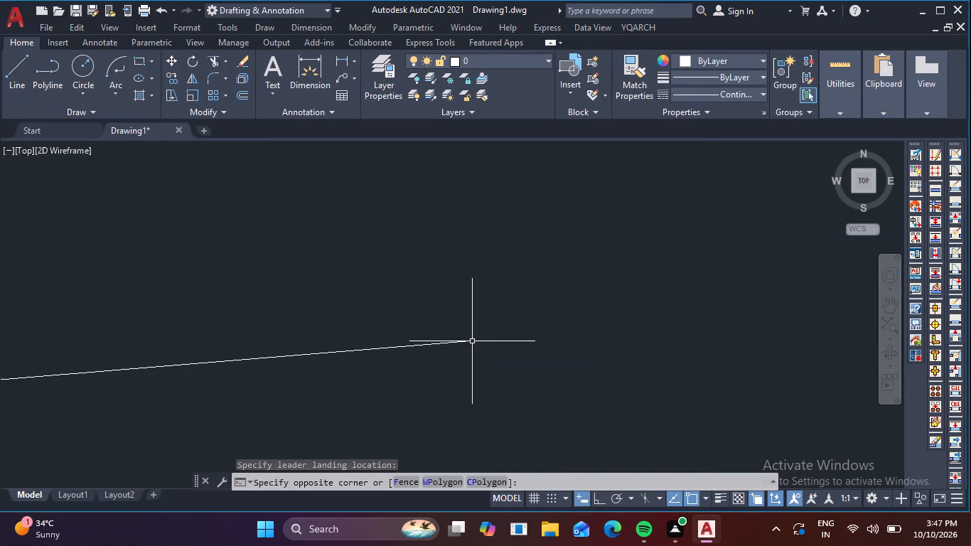
scroll(475, 334, up, 4)
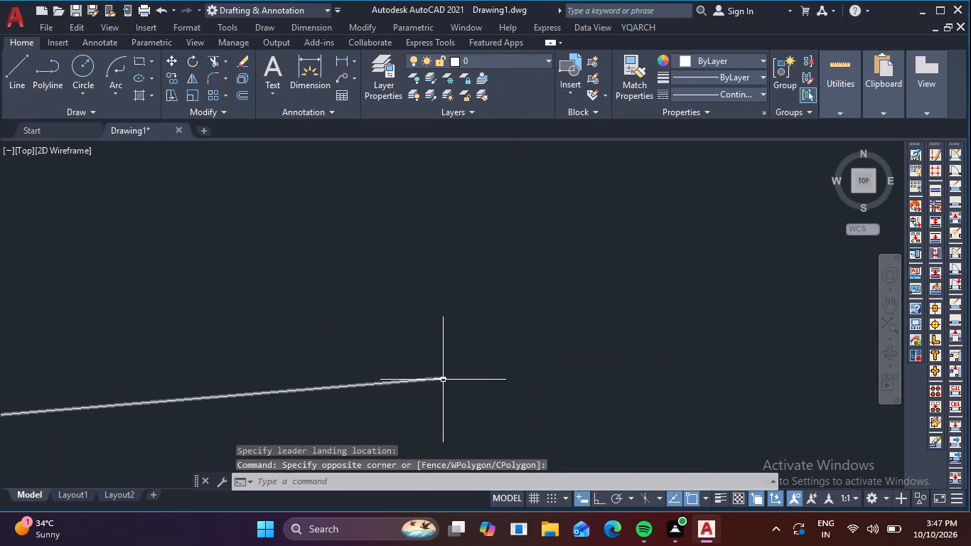
double_click(443, 380)
drag(493, 382, 490, 382)
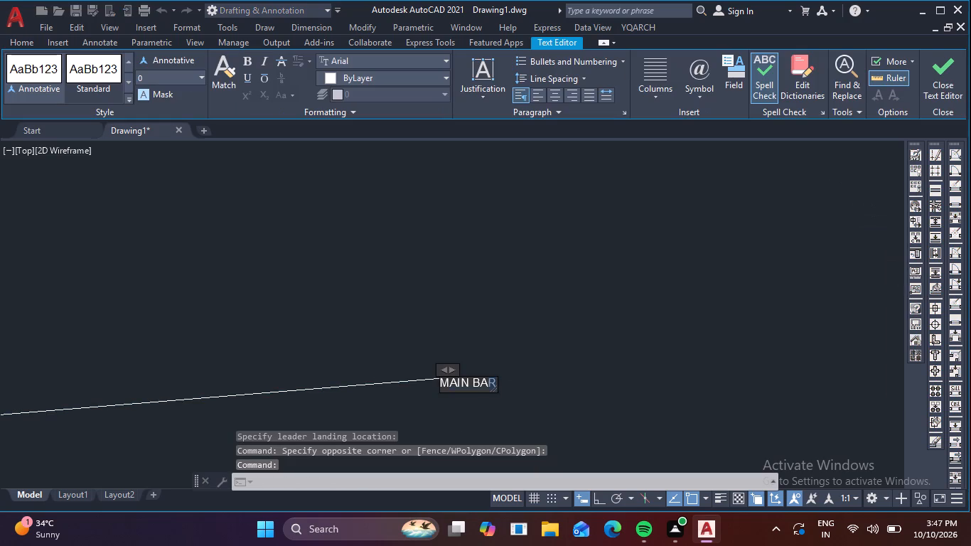
drag(490, 382, 390, 378)
click(200, 77)
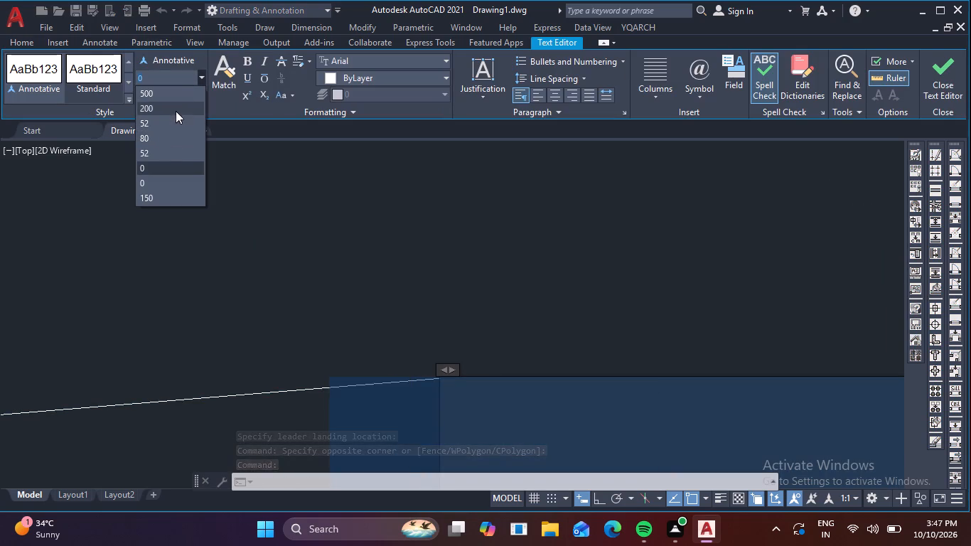
click(162, 193)
click(117, 213)
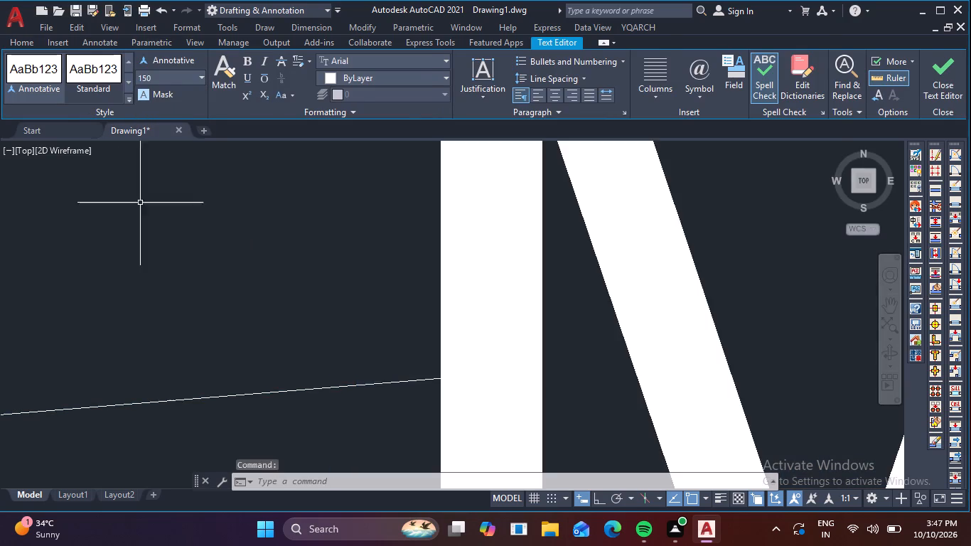
scroll(143, 201, down, 6)
scroll(323, 193, down, 2)
scroll(241, 225, down, 1)
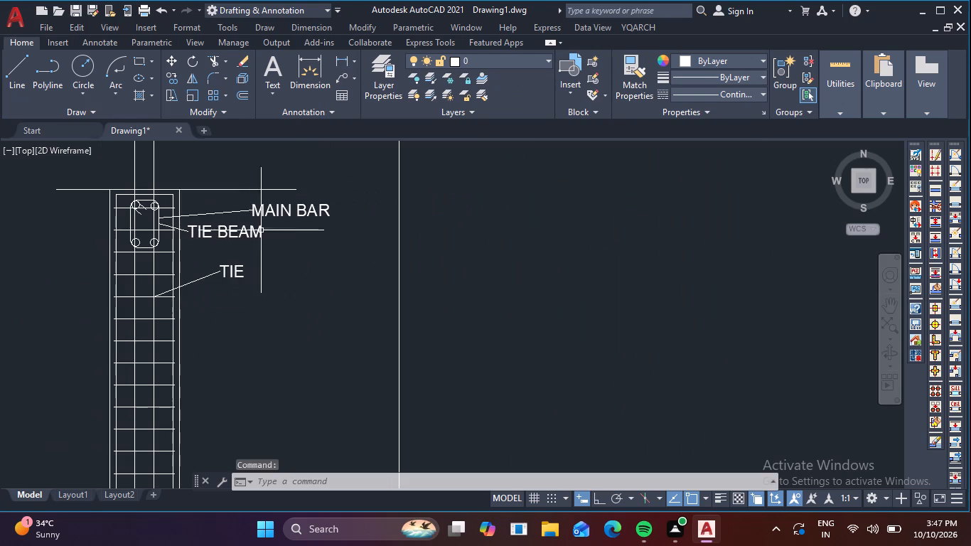
middle_drag(362, 311, 517, 283)
scroll(479, 270, down, 2)
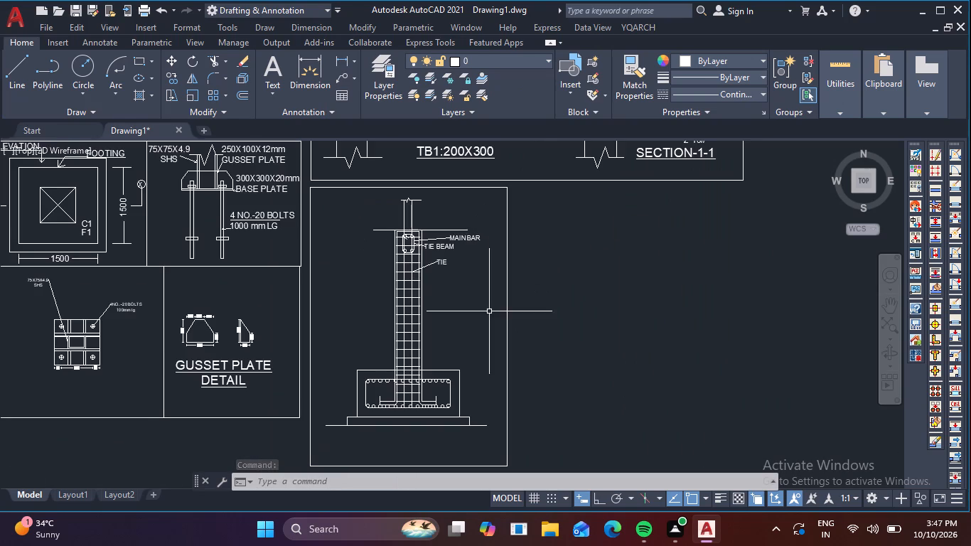
Add a multileader from the stirrup section's top edge to above the "MAIN BAR" label, with first line "4 NOS. 20 MM DIA BOLTS".
middle_drag(489, 311, 487, 278)
middle_drag(490, 272, 509, 219)
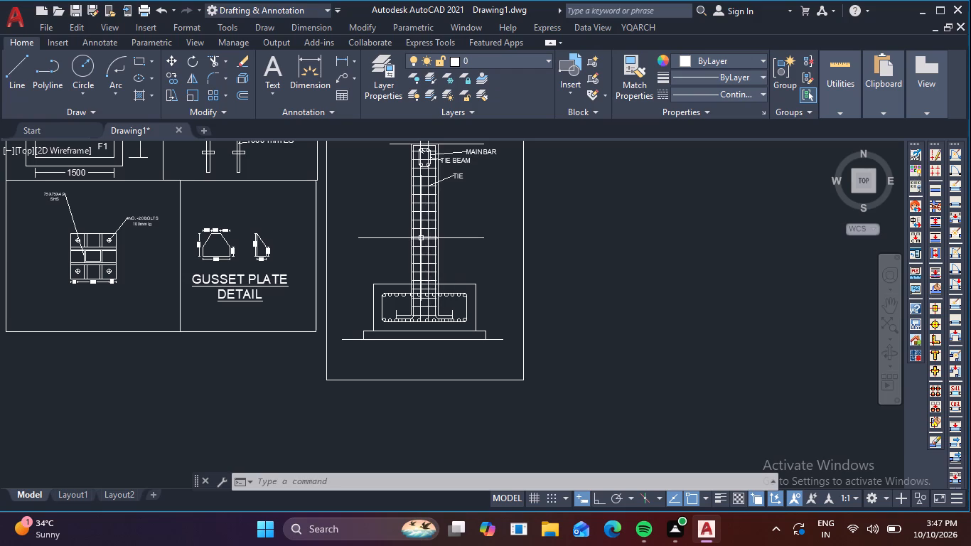
middle_drag(422, 232, 326, 363)
scroll(328, 272, up, 2)
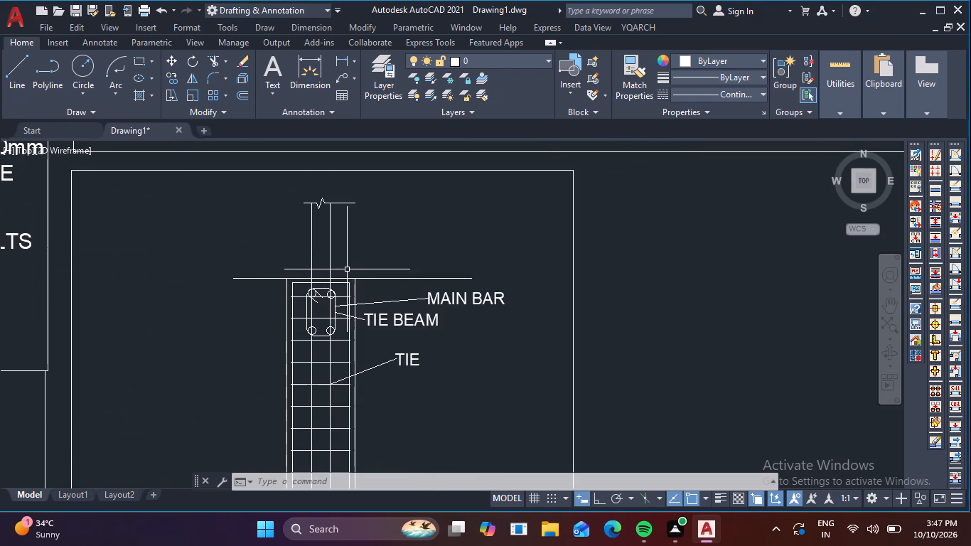
key(space)
scroll(333, 292, up, 2)
click(311, 279)
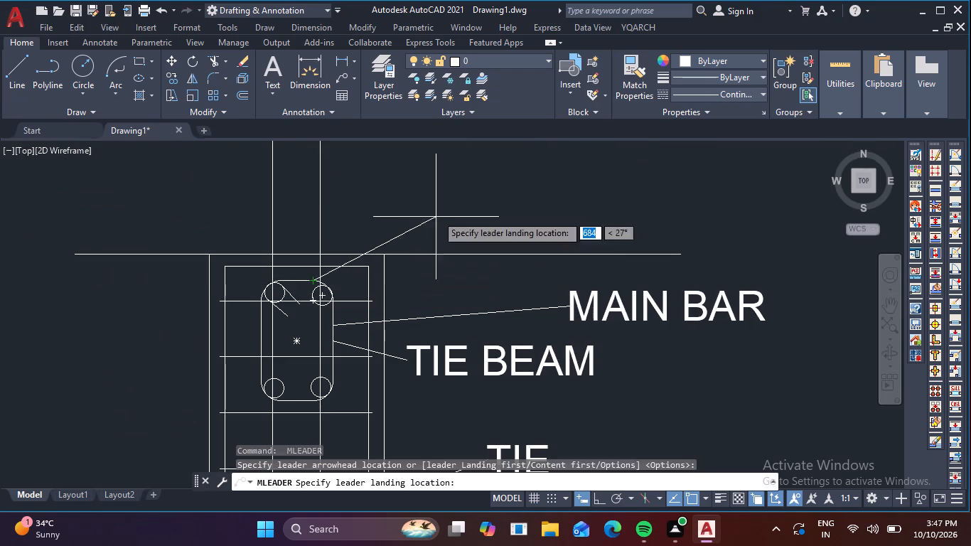
click(483, 156)
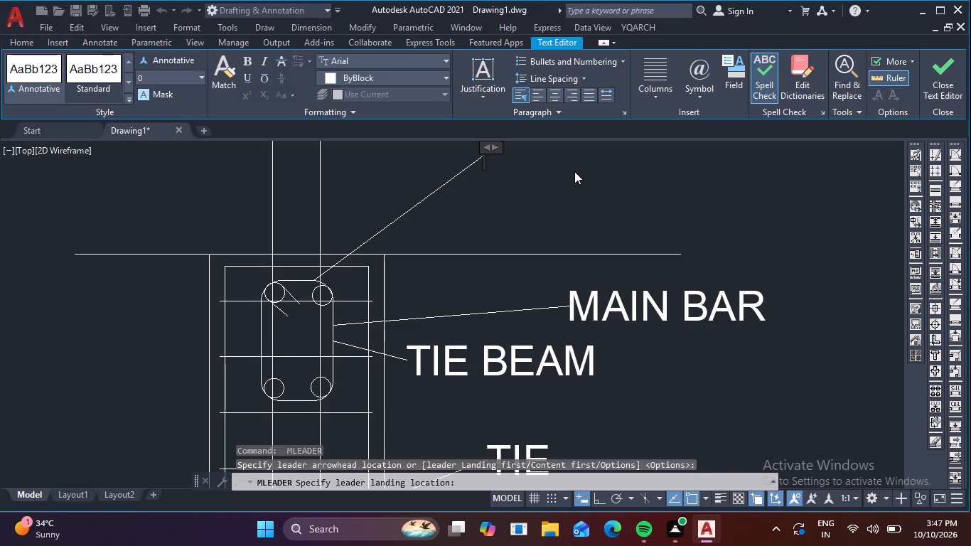
key(4)
key(space)
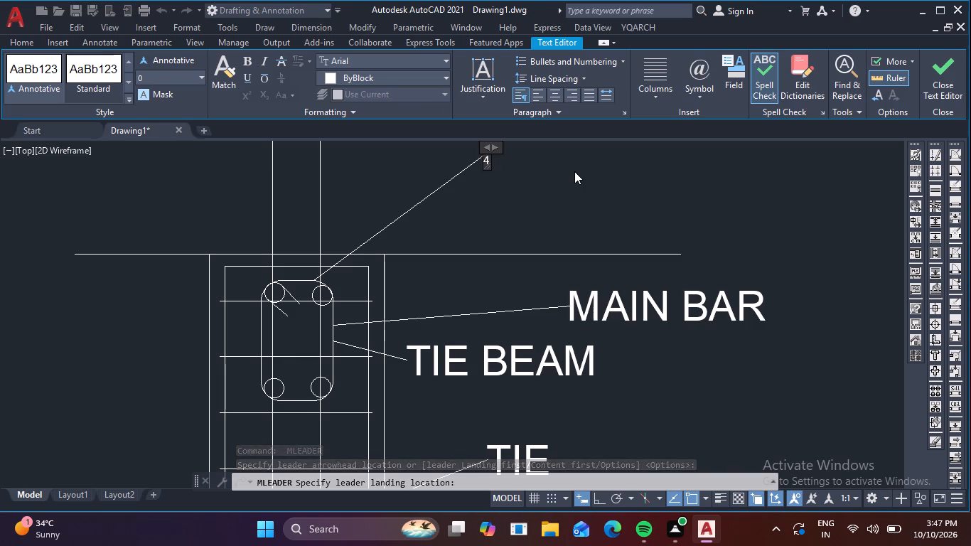
text(NO)
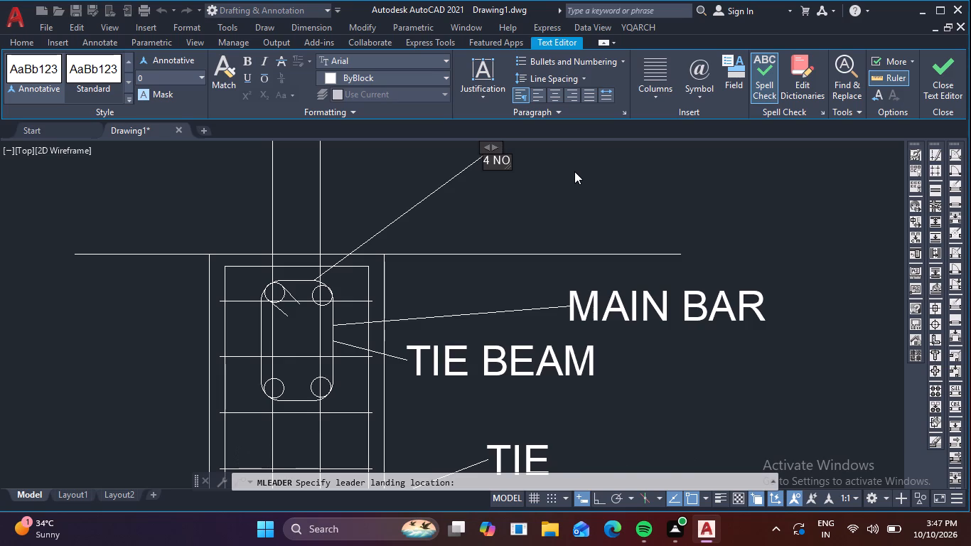
key(s)
key(period)
key(space)
text(20)
key(space)
text(MM)
key(space)
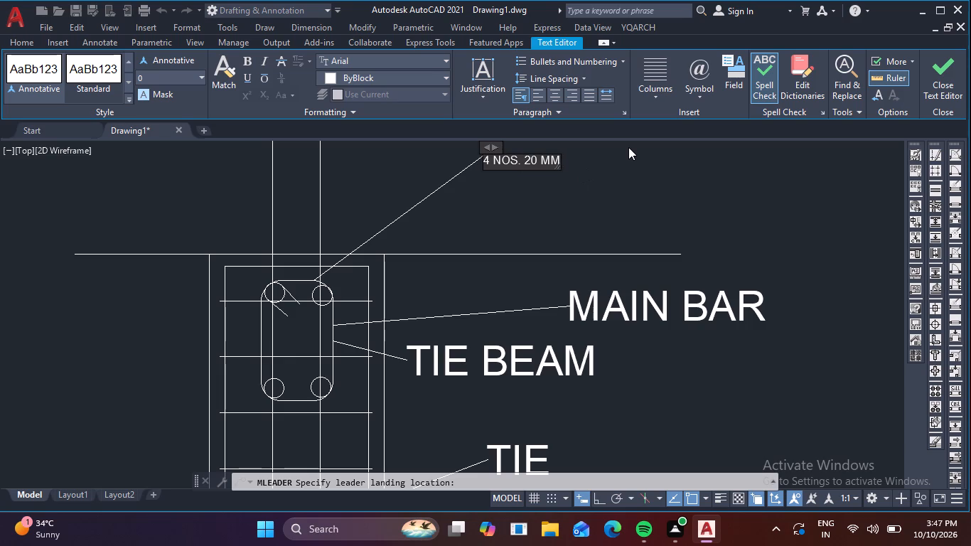
text(DIA)
key(space)
text(BOL)
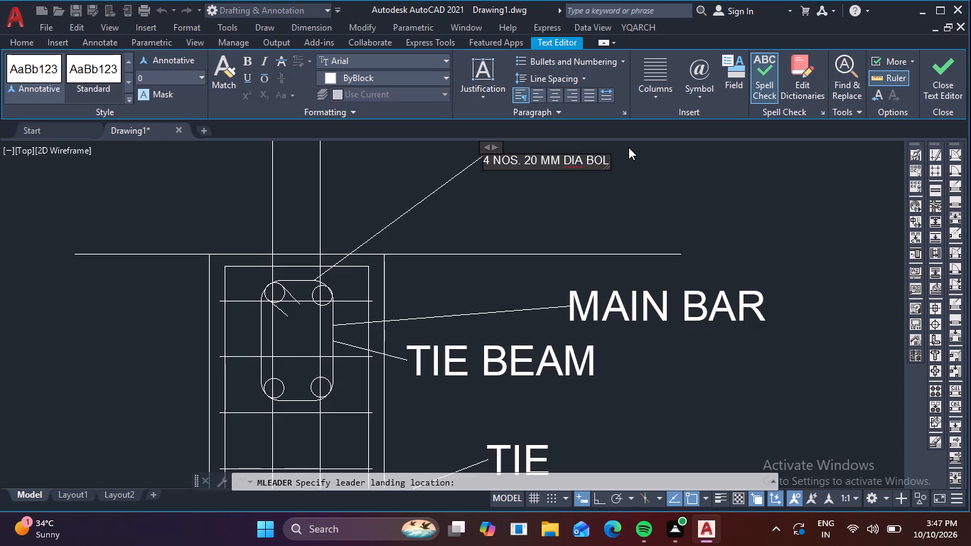
text(TS)
Add a second line reading "(1000 MM LONG)" to the bolts leader text.
key(Return)
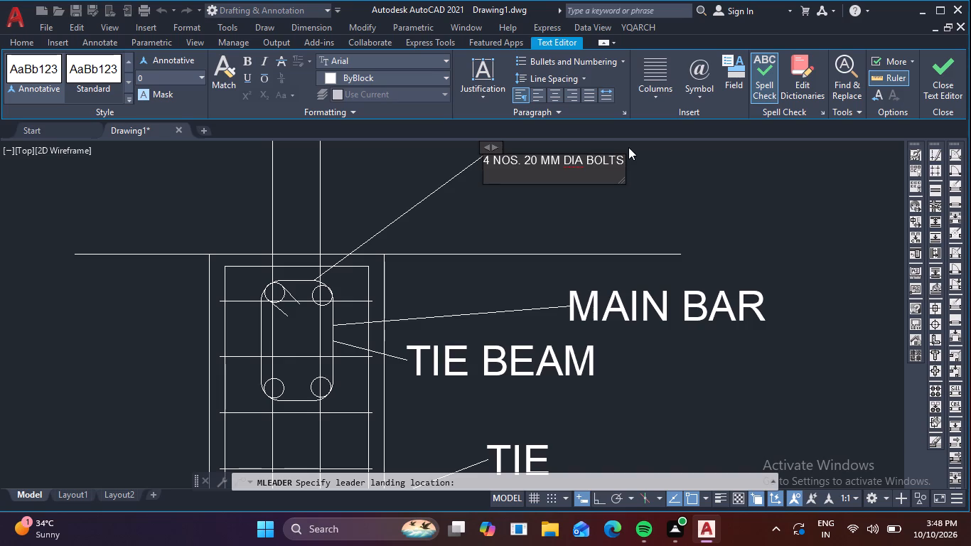
key(shift+parenleft)
text(1000)
key(space)
text(MM)
key(space)
text(LONG)
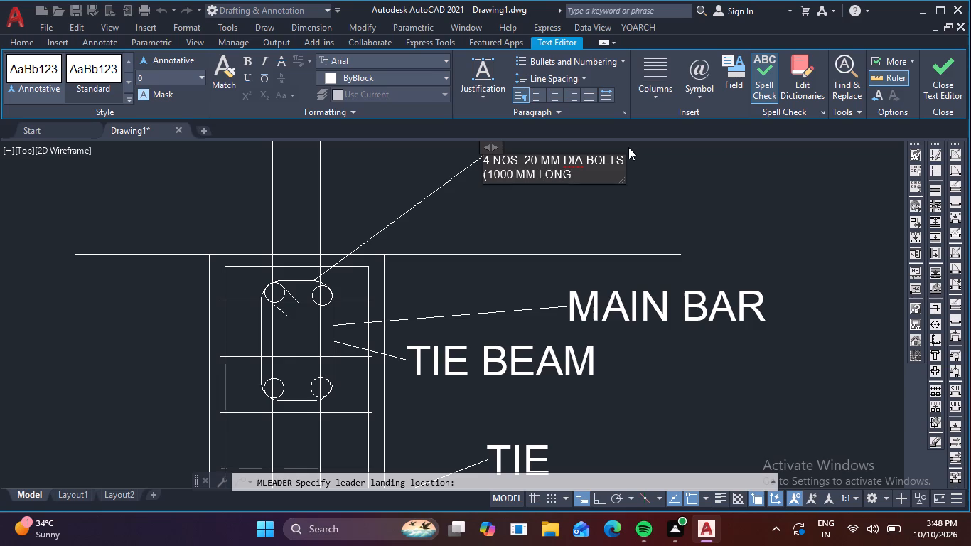
key(shift+parenright)
Set the text height of both lines of the bolts leader note to 150.
drag(582, 177, 554, 179)
drag(554, 179, 429, 158)
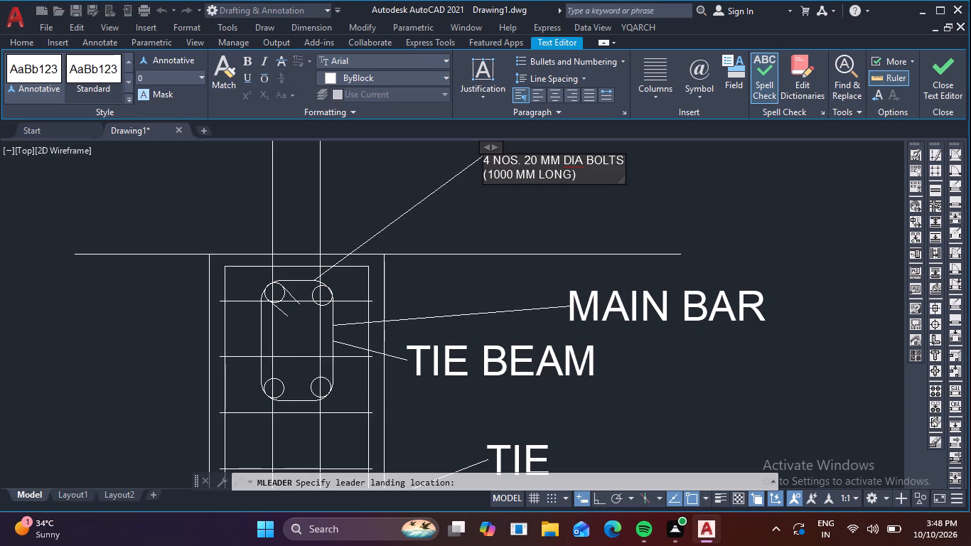
click(580, 171)
drag(579, 174, 510, 165)
double_click(581, 179)
drag(580, 179, 508, 169)
middle_drag(508, 198, 498, 245)
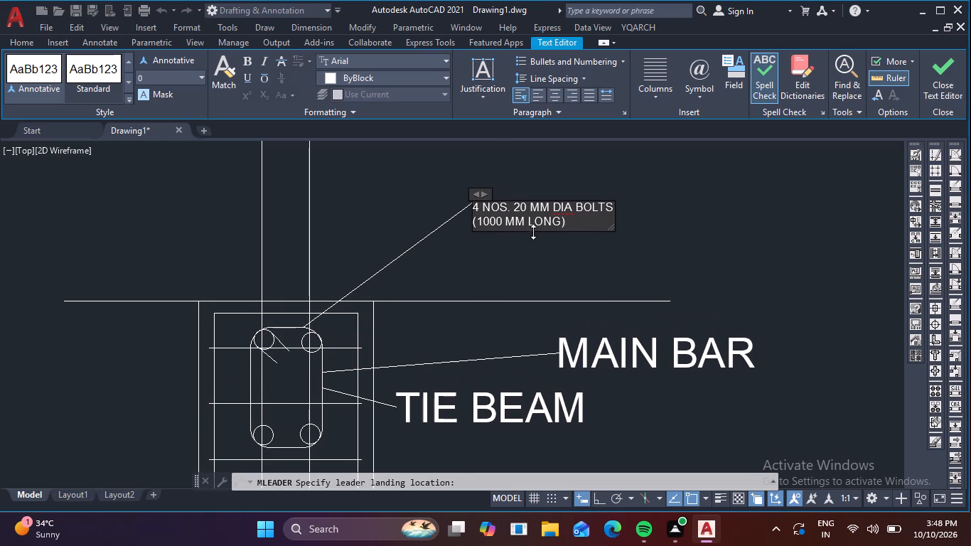
click(570, 212)
click(568, 219)
drag(568, 219, 508, 216)
drag(517, 224, 589, 216)
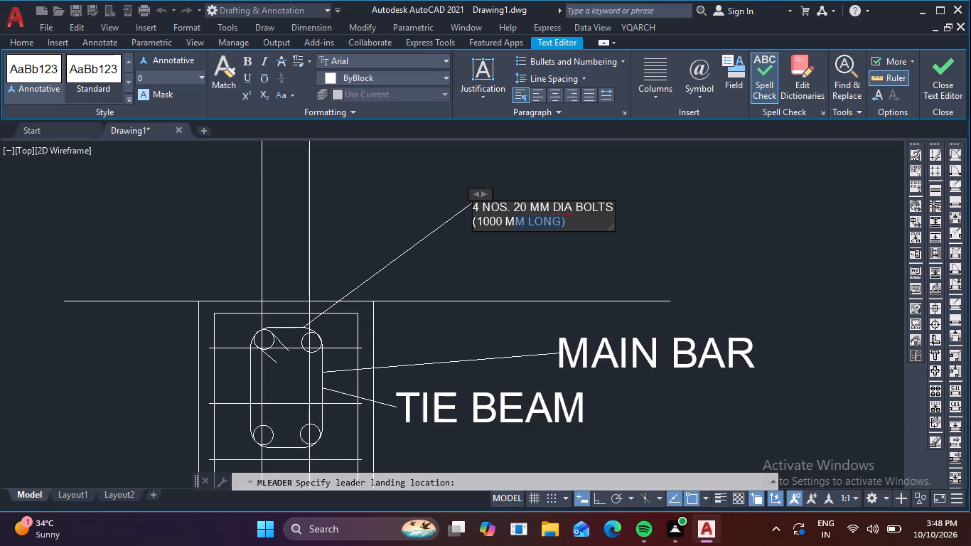
drag(473, 205, 575, 220)
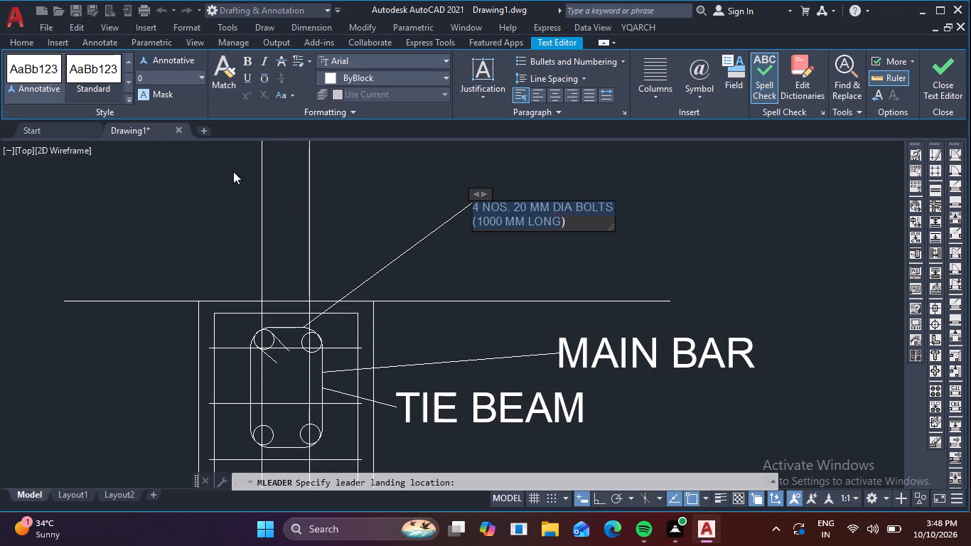
click(202, 78)
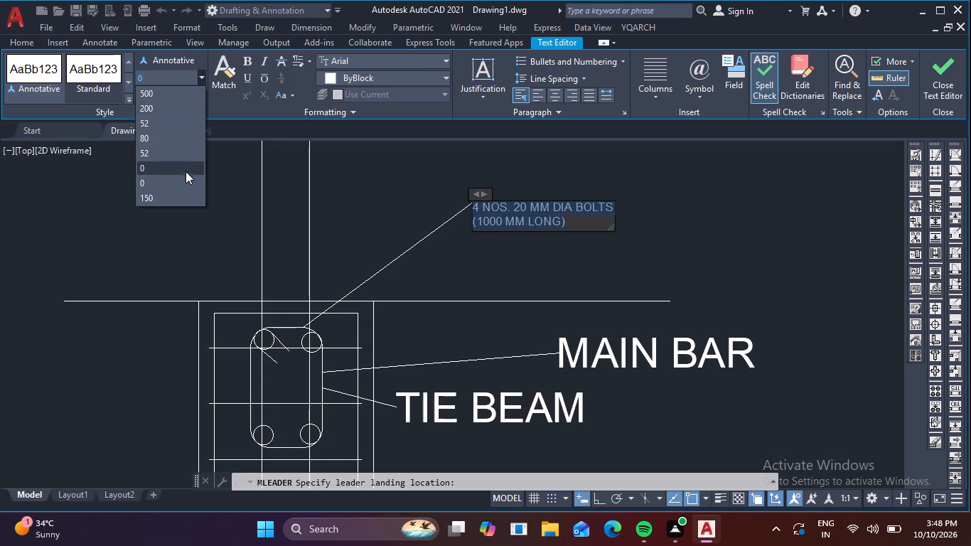
click(176, 192)
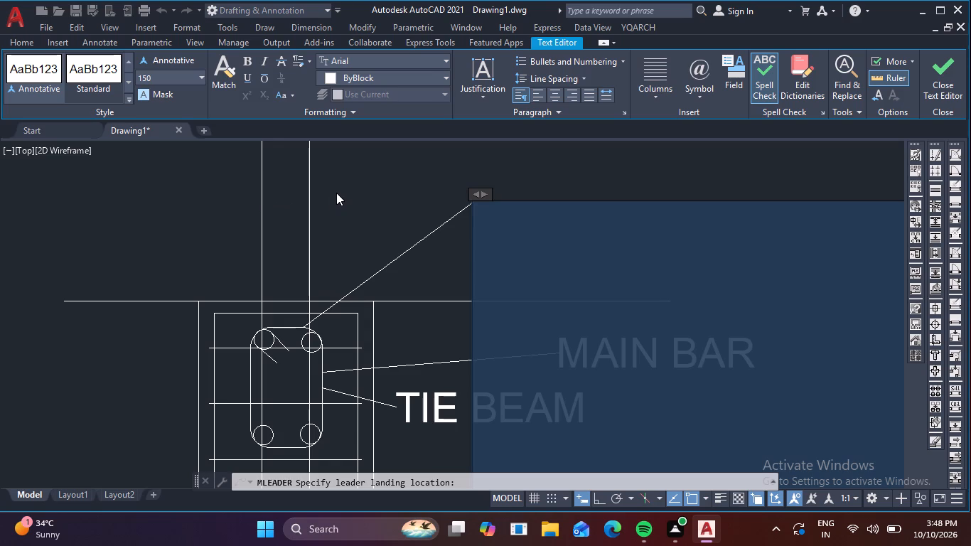
click(336, 193)
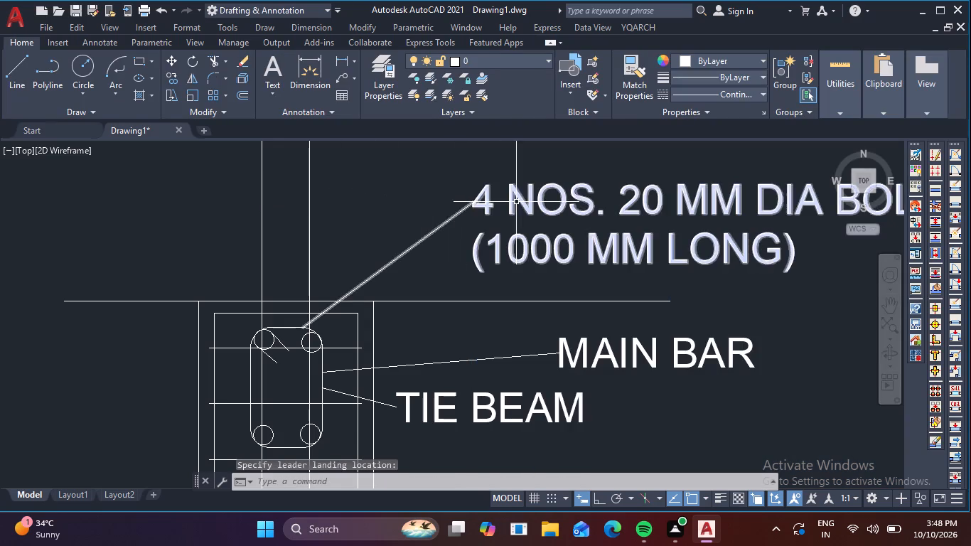
Underline the first line, "4 NOS. 20 MM DIA BOLTS", of the bolts leader note.
double_click(520, 203)
middle_drag(576, 208, 296, 168)
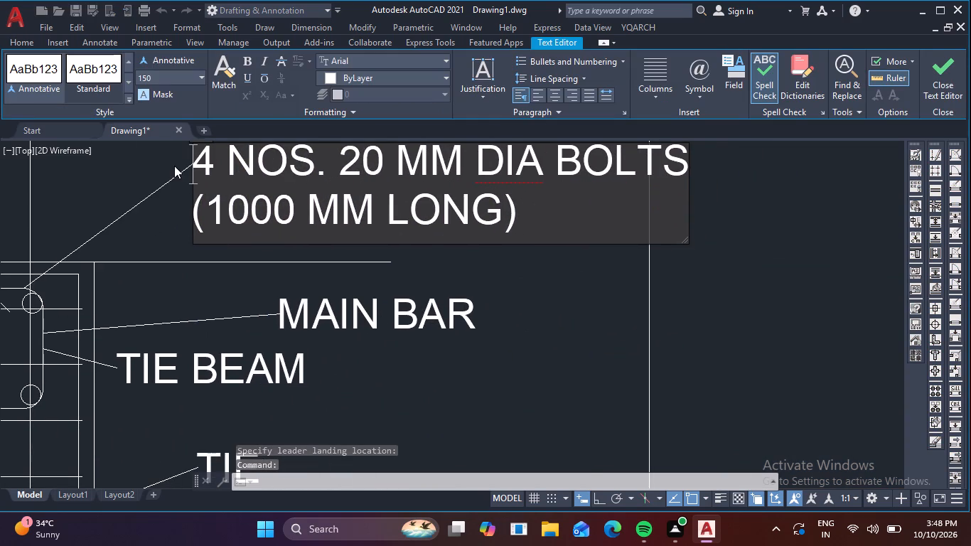
drag(199, 160, 491, 165)
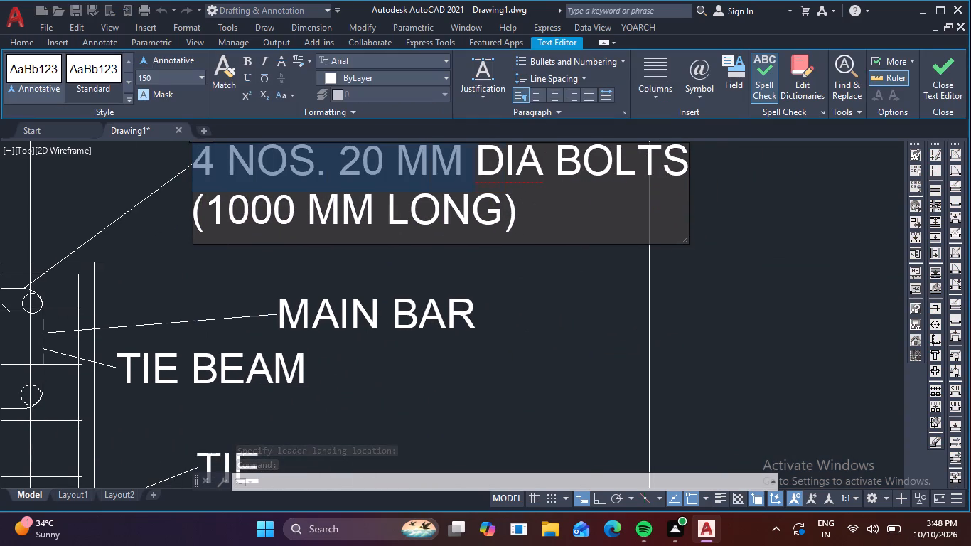
drag(491, 165, 680, 163)
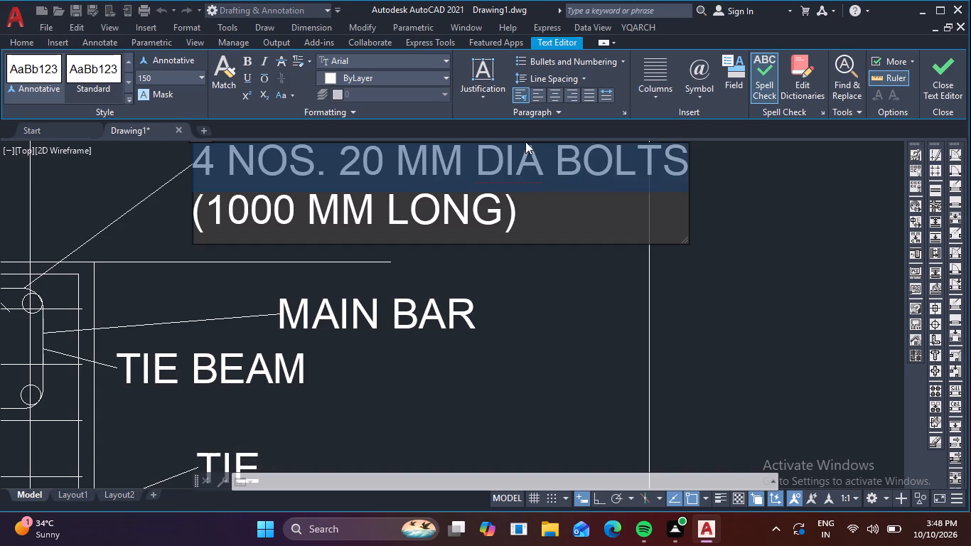
click(240, 77)
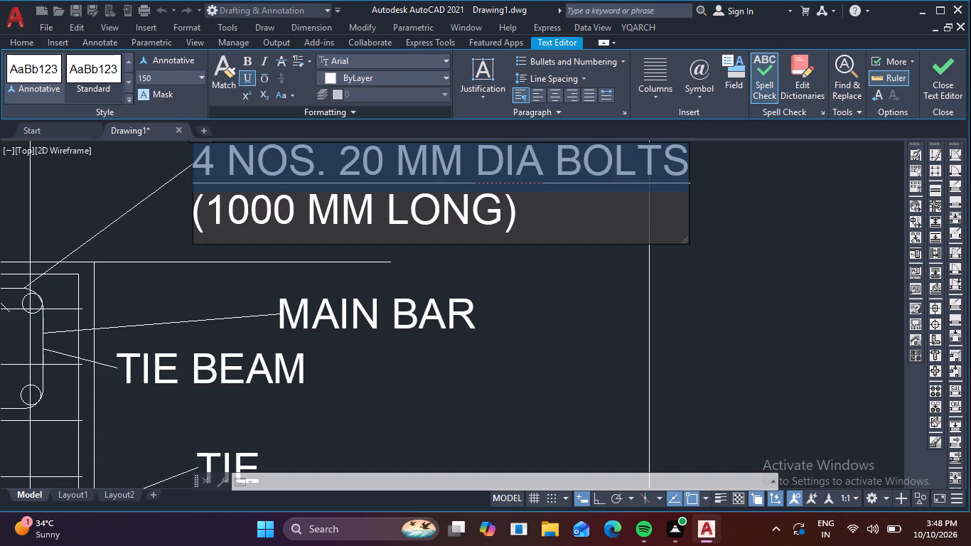
click(172, 216)
scroll(172, 216, down, 2)
middle_drag(161, 164, 166, 170)
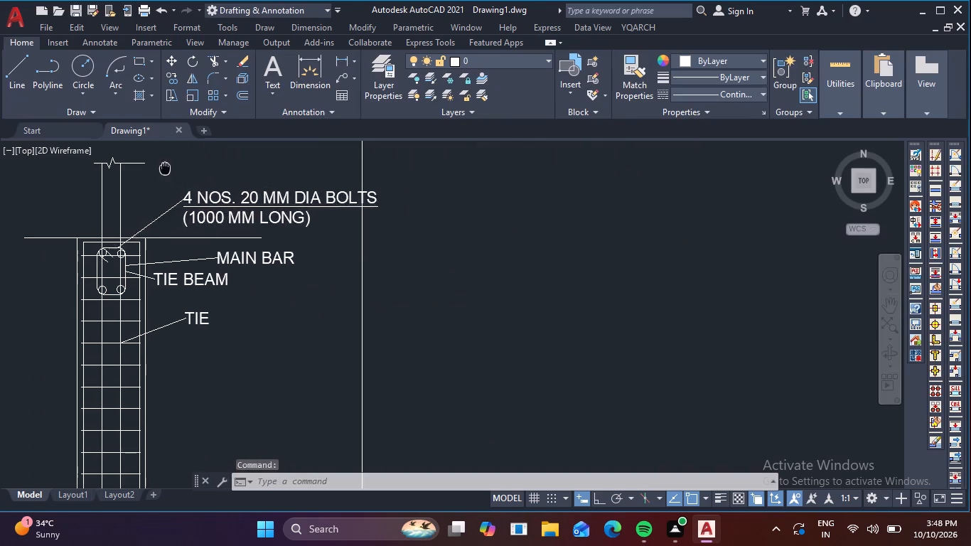
middle_drag(166, 170, 321, 182)
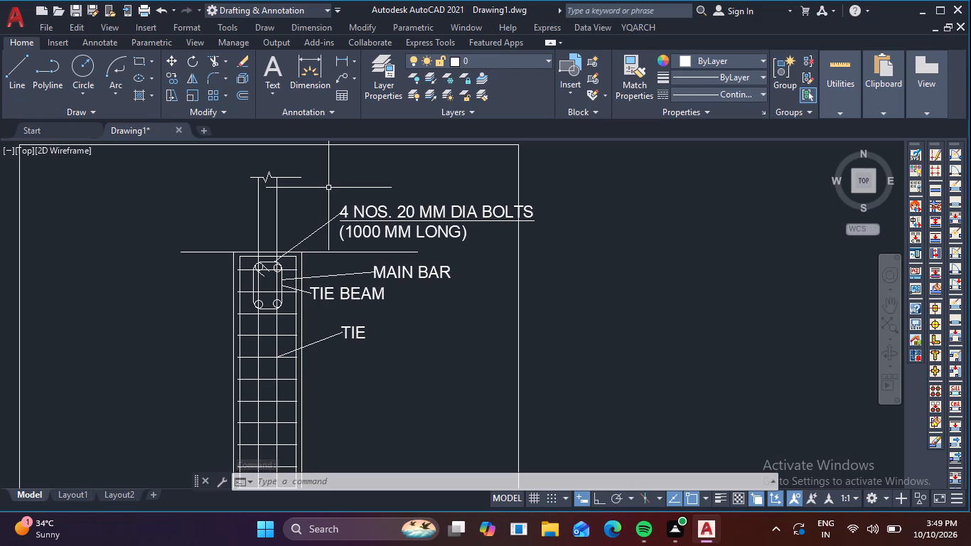
scroll(447, 260, down, 3)
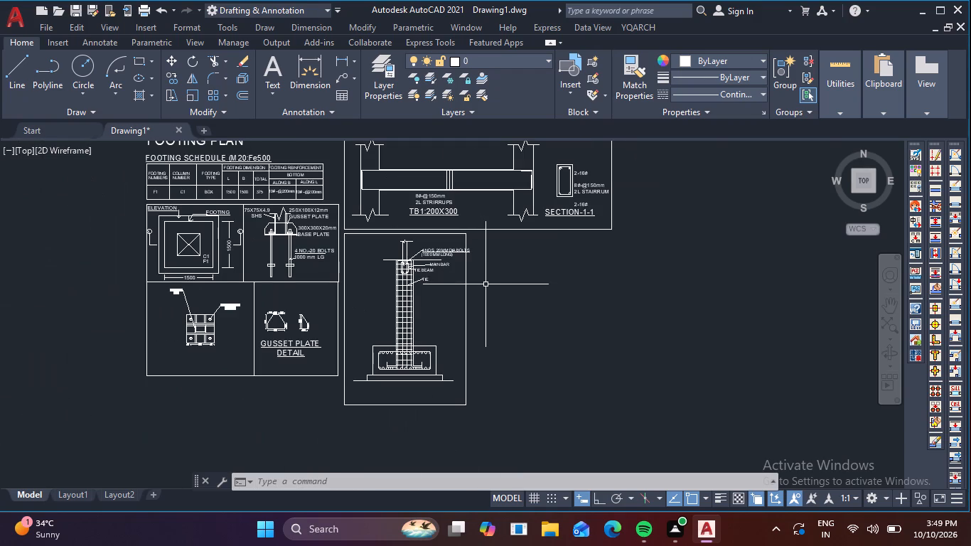
Stretch the footing detail frame's right edge slightly outward to clear the bolts leader note.
scroll(486, 301, down, 1)
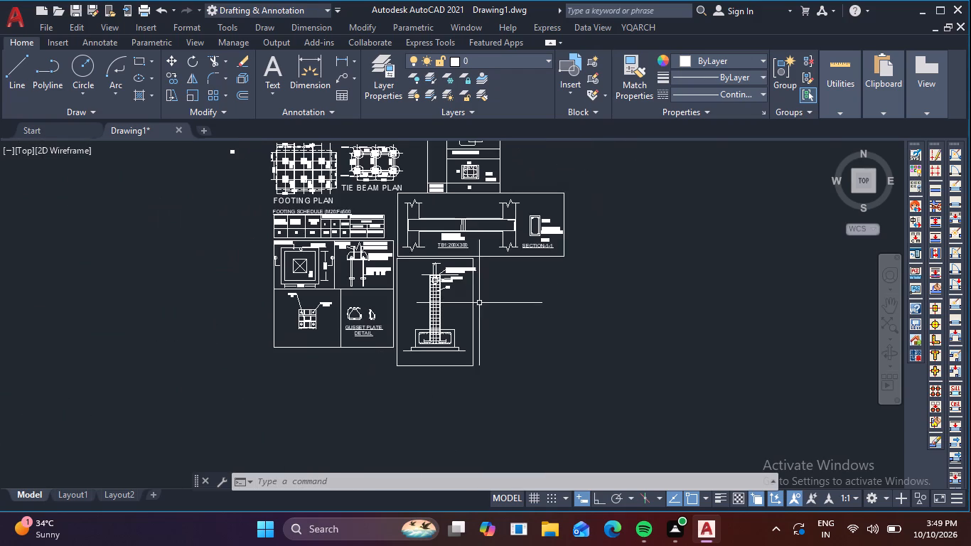
click(473, 305)
scroll(473, 305, up, 3)
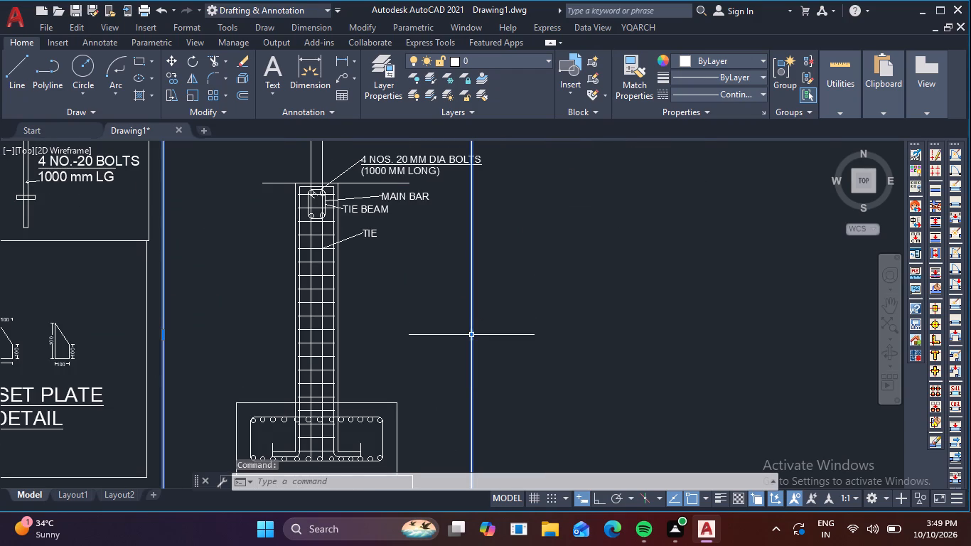
click(470, 334)
click(484, 334)
scroll(484, 334, down, 1)
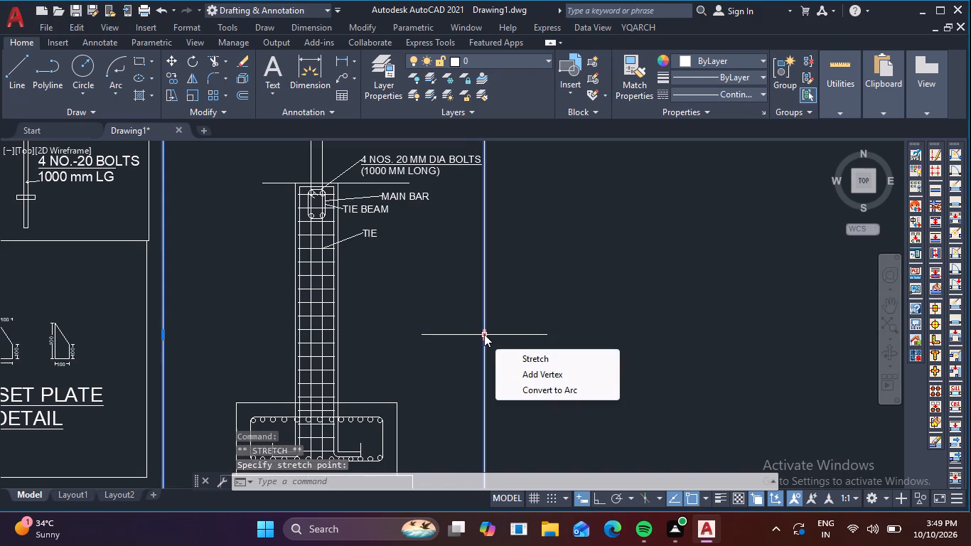
scroll(484, 334, down, 1)
key(Escape)
Add a multileader from the column stub below the break line to above the bolts note, reading "AS PER DRAWING".
scroll(513, 331, down, 1)
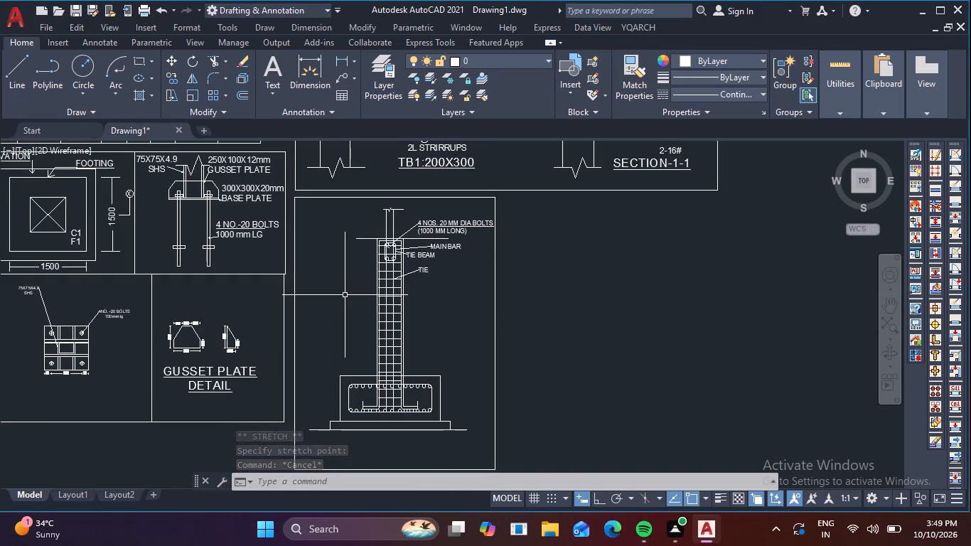
middle_drag(379, 255, 318, 348)
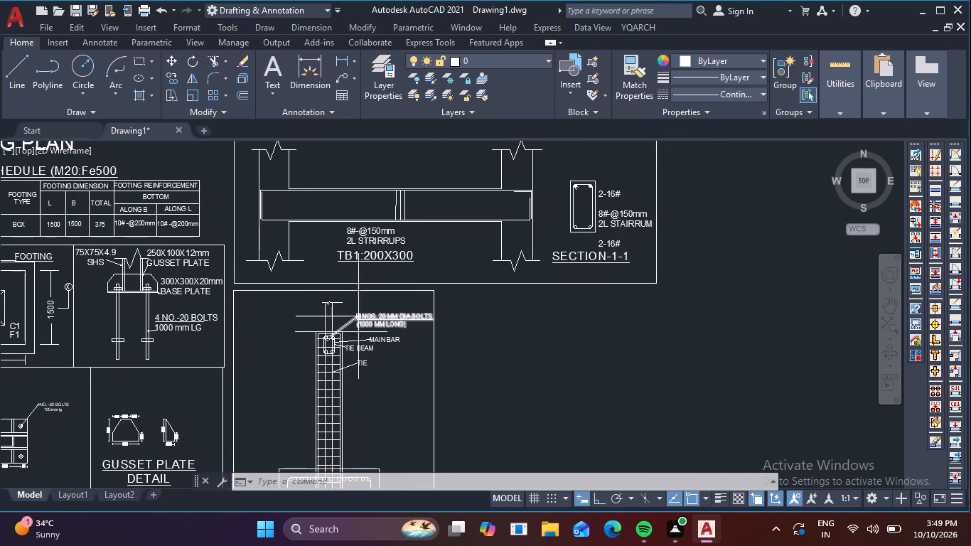
scroll(360, 301, up, 2)
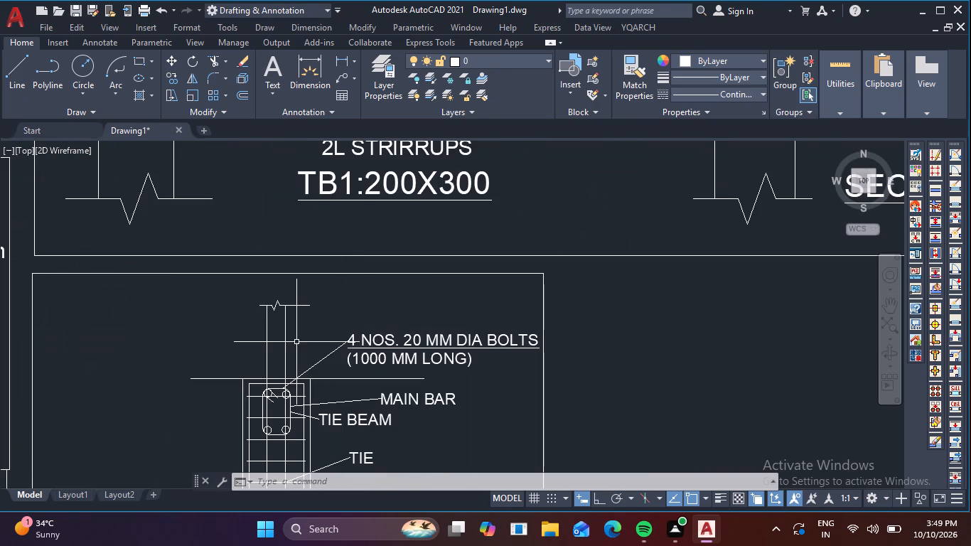
text(MULT)
key(space)
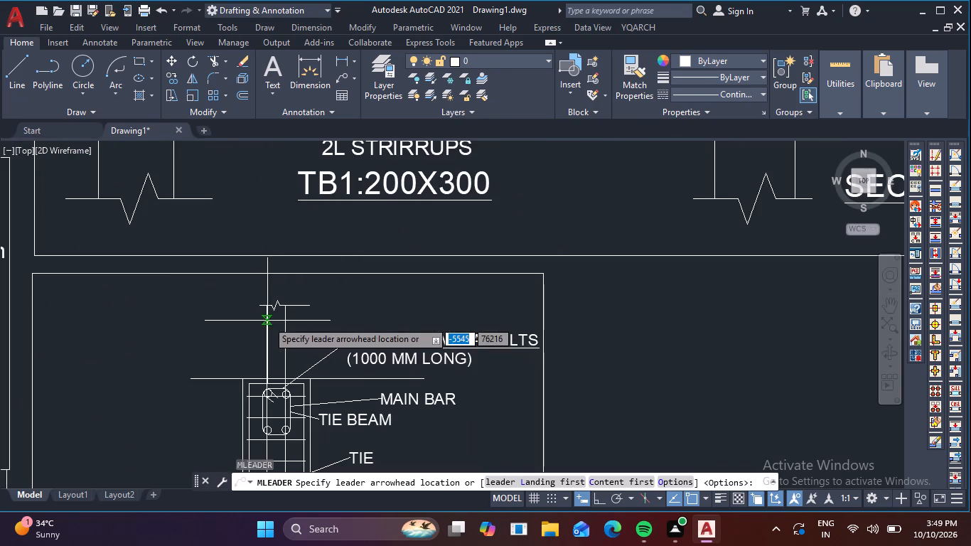
click(276, 331)
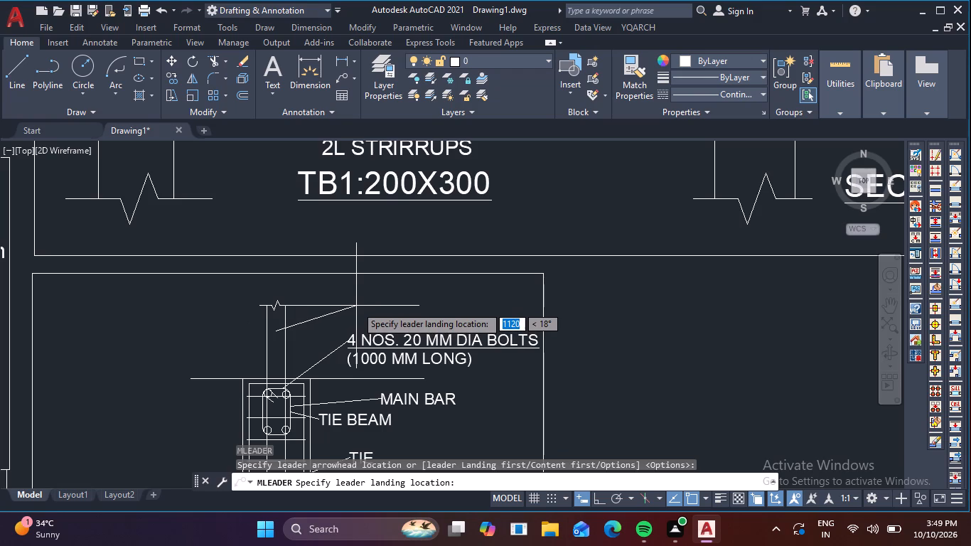
click(356, 305)
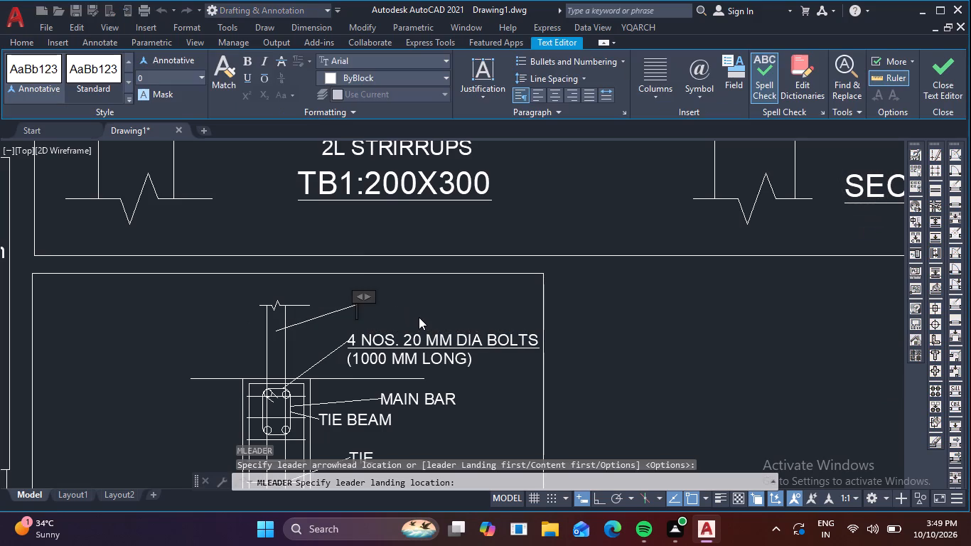
text(AS)
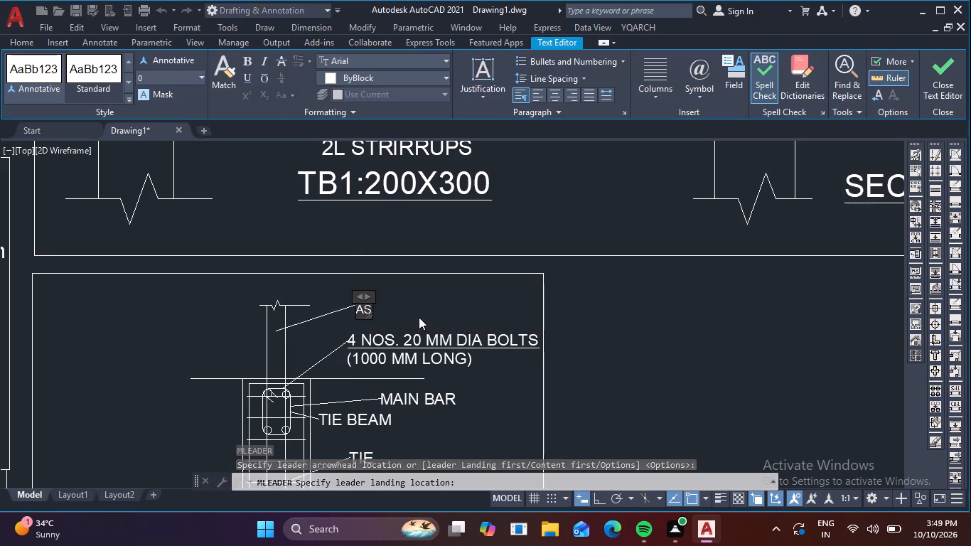
key(space)
text(PER)
key(space)
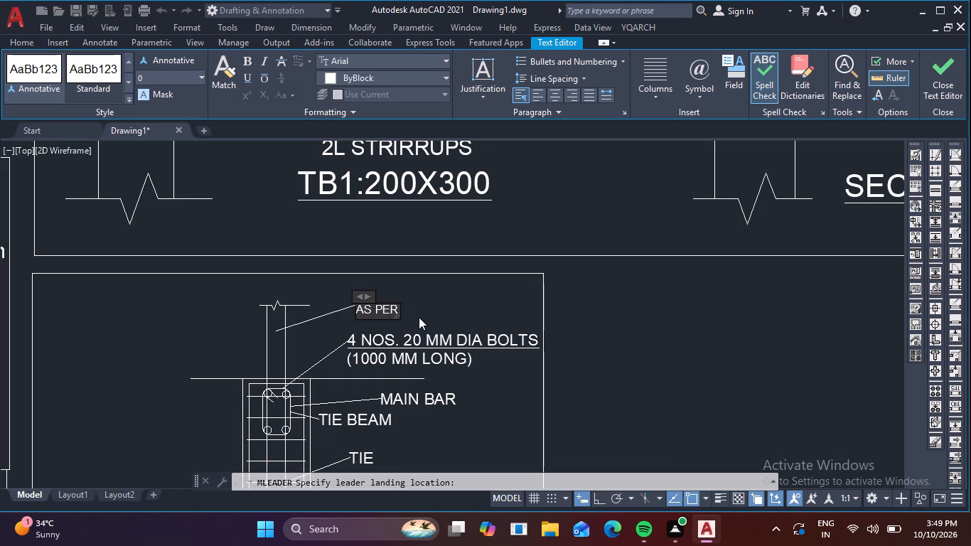
text(DRAWING)
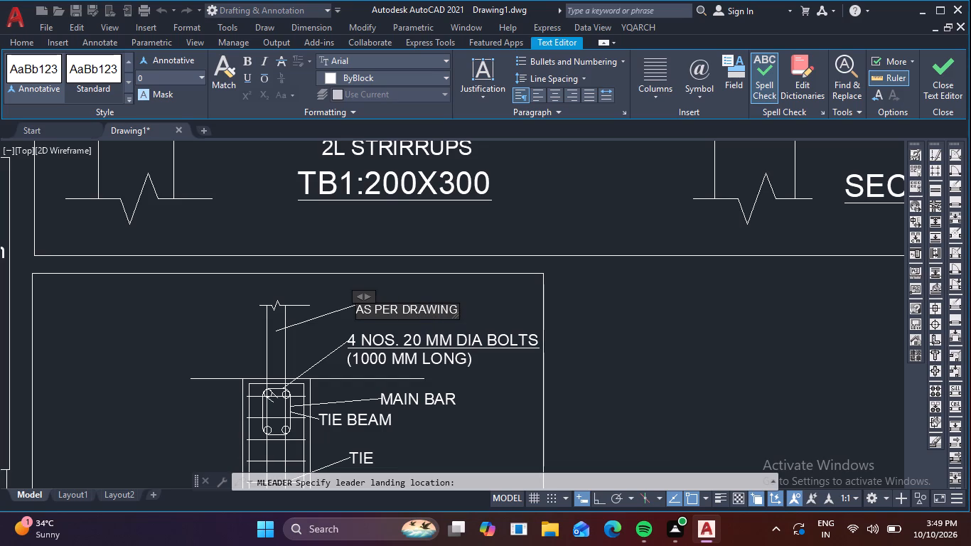
Widen the "AS PER DRAWING" note to fit on one line and set its text height to 150.
drag(452, 311, 338, 312)
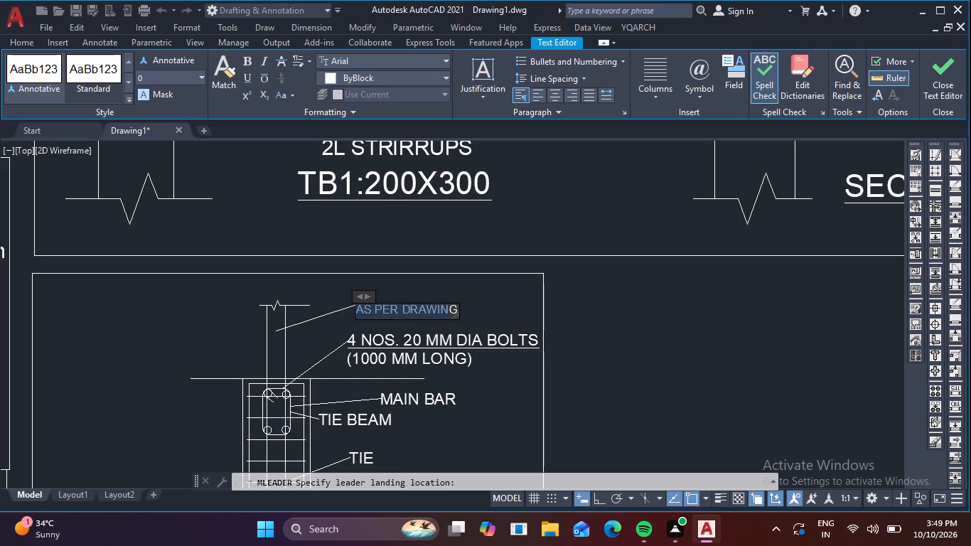
scroll(455, 311, up, 2)
drag(458, 309, 441, 309)
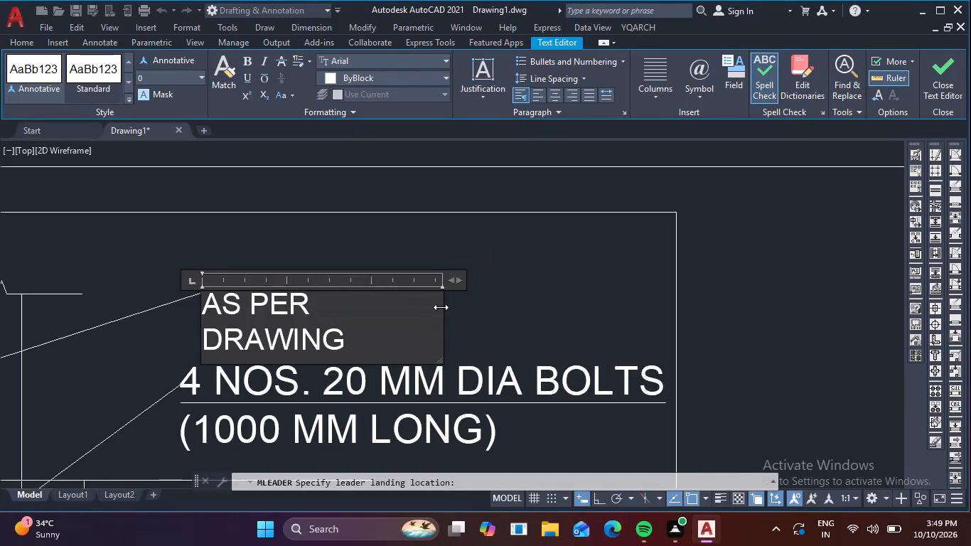
click(441, 279)
drag(449, 279, 520, 282)
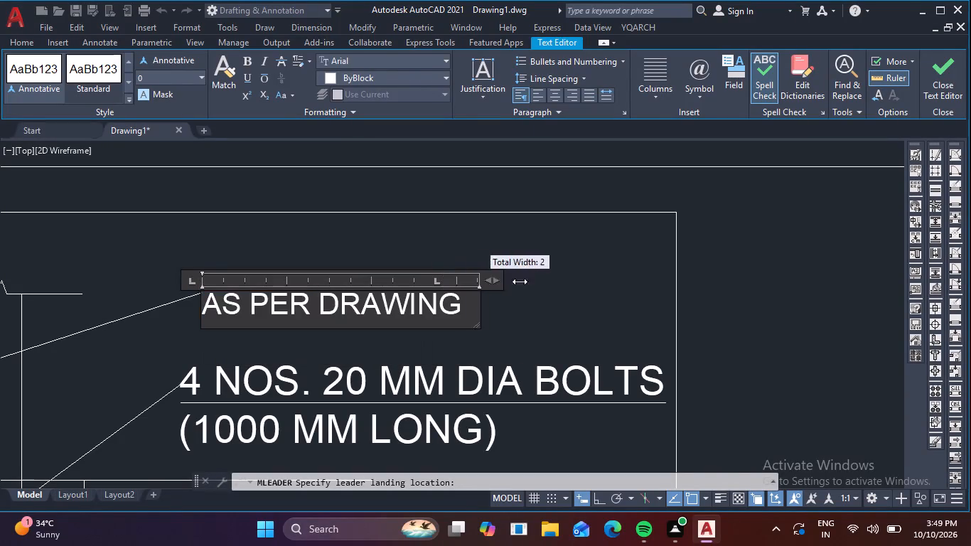
drag(520, 282, 552, 283)
drag(486, 301, 156, 300)
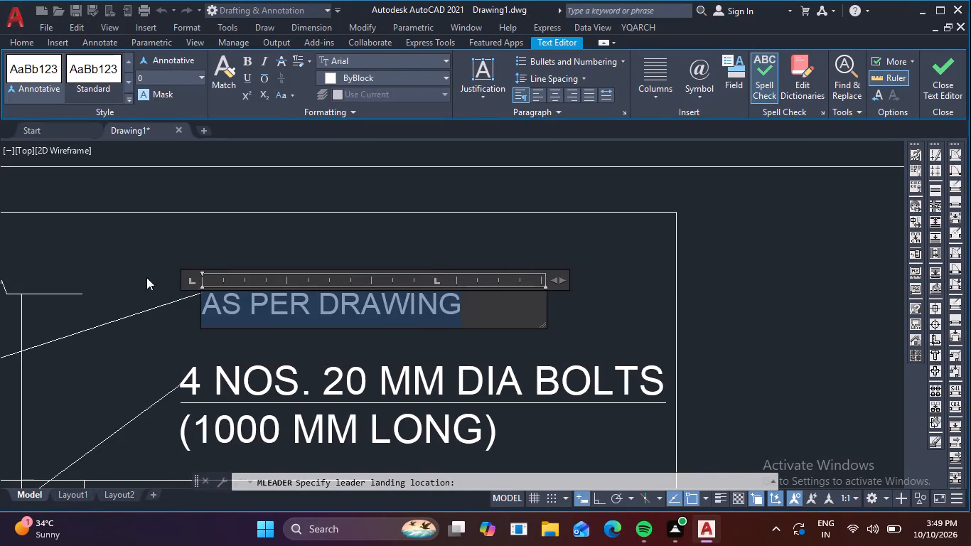
click(195, 80)
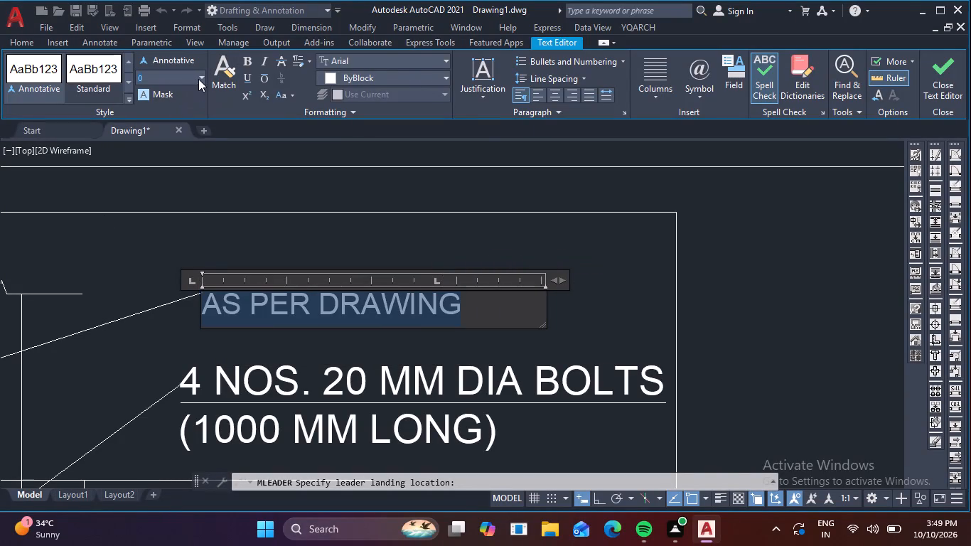
click(200, 78)
click(161, 198)
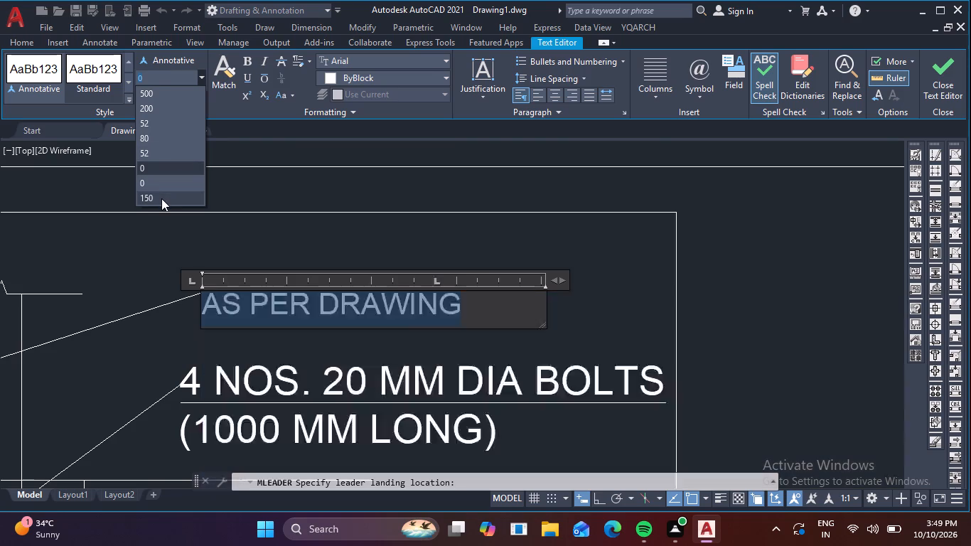
click(139, 229)
Add a multileader from a bottom-row footing bar straight down below the base line, with first line "BOTTOM REINFORCEMENT".
scroll(141, 228, down, 3)
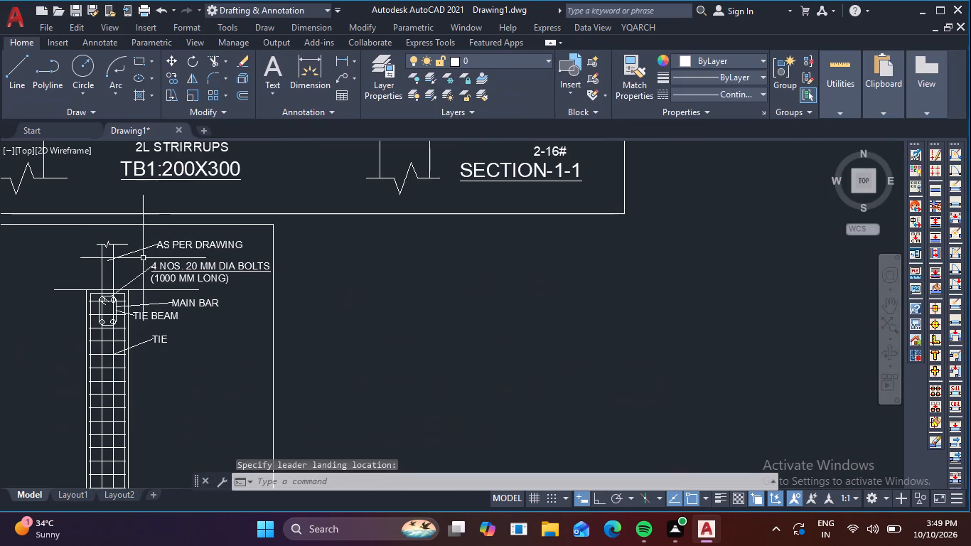
middle_drag(132, 271, 349, 241)
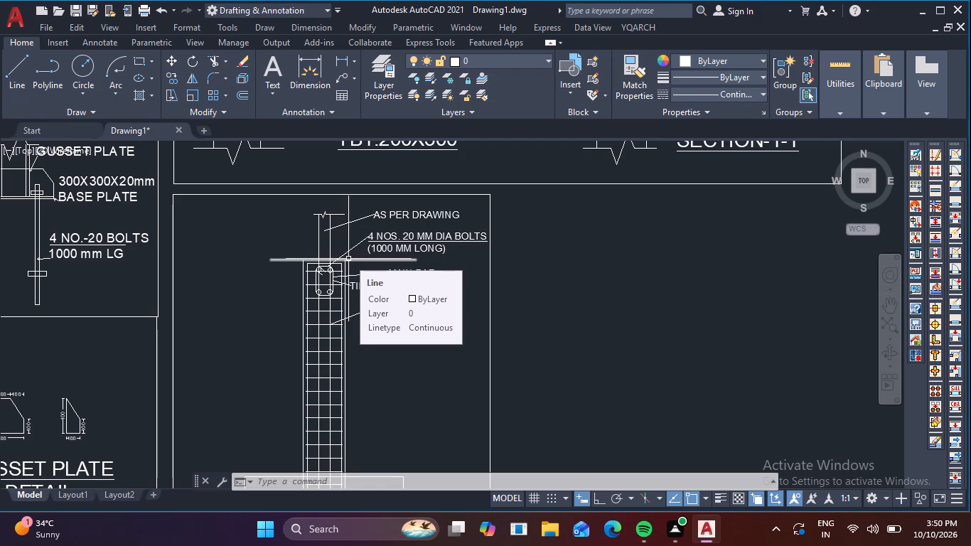
middle_drag(434, 362, 434, 314)
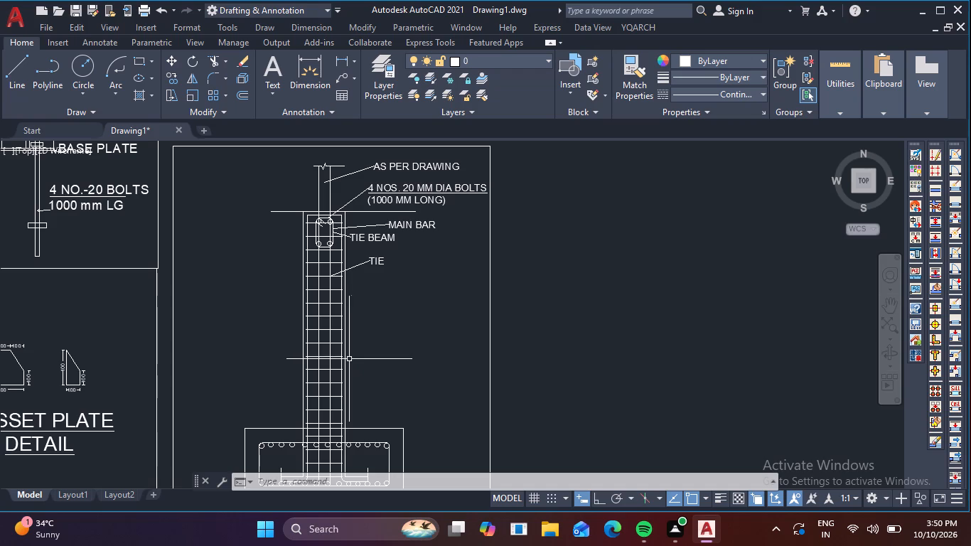
middle_drag(377, 397, 465, 231)
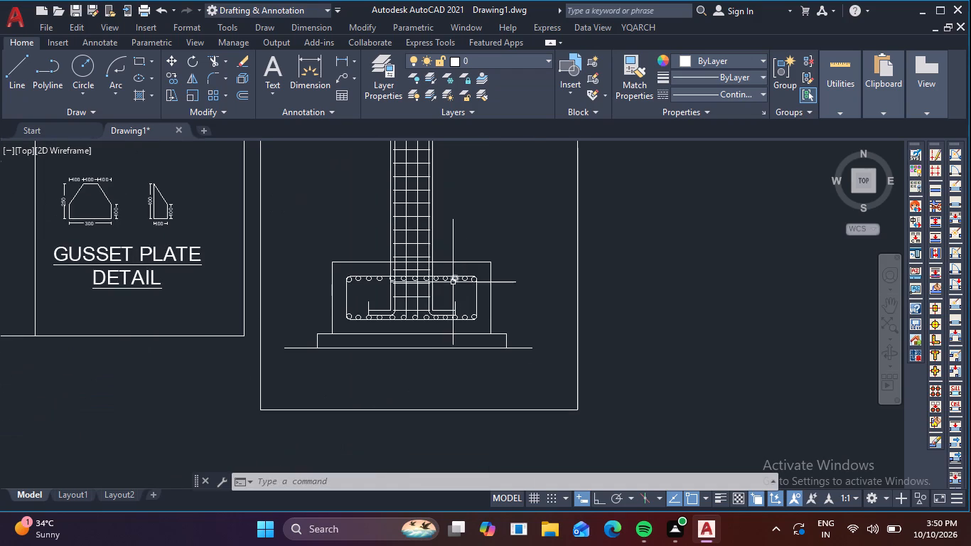
scroll(461, 333, up, 2)
key(space)
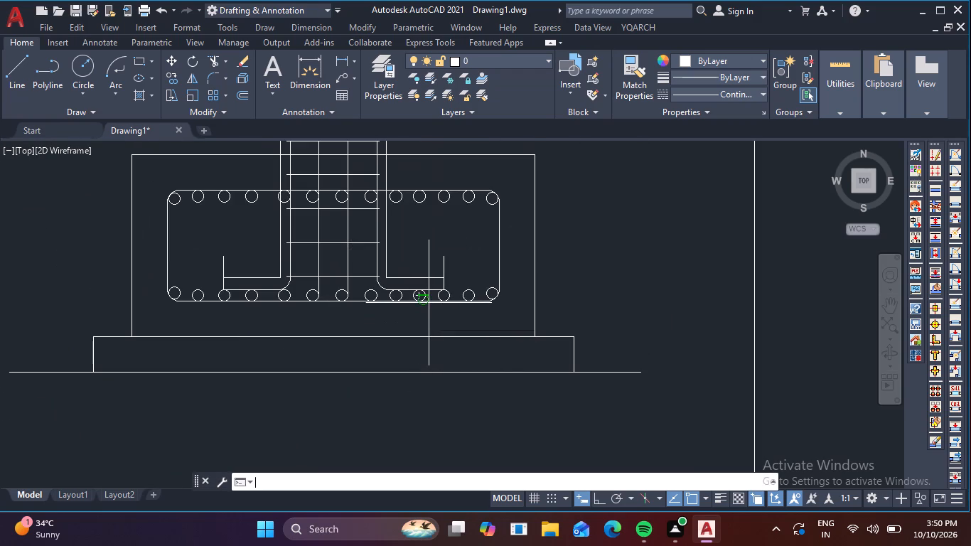
click(418, 296)
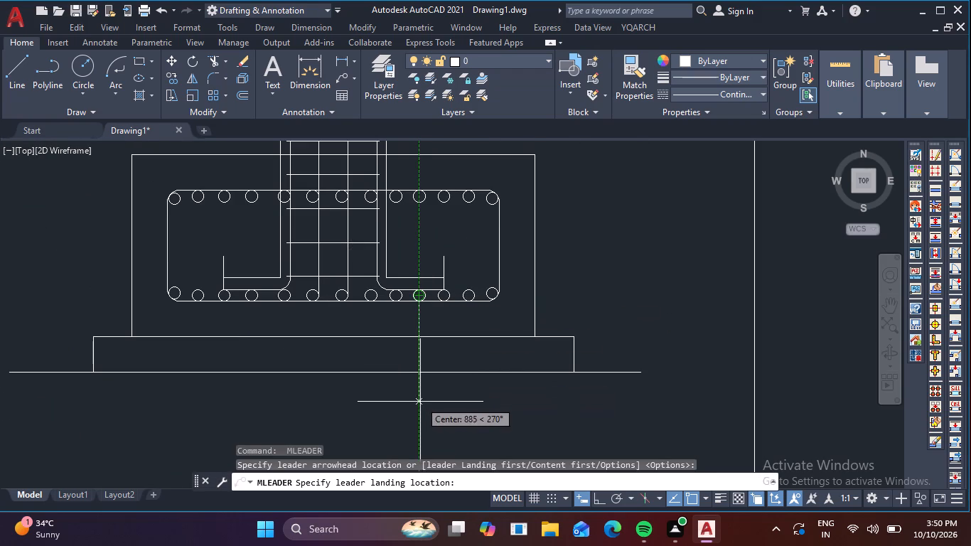
click(418, 410)
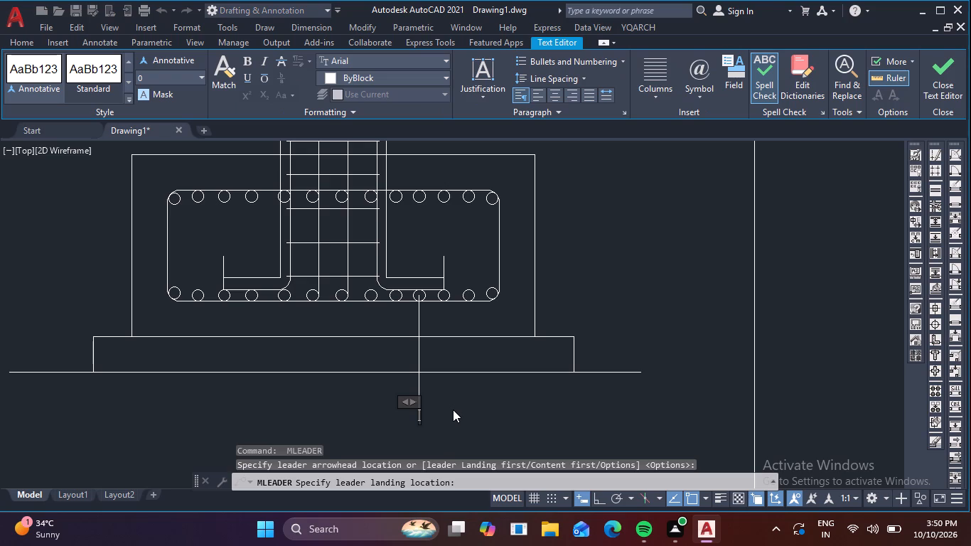
text(BOY)
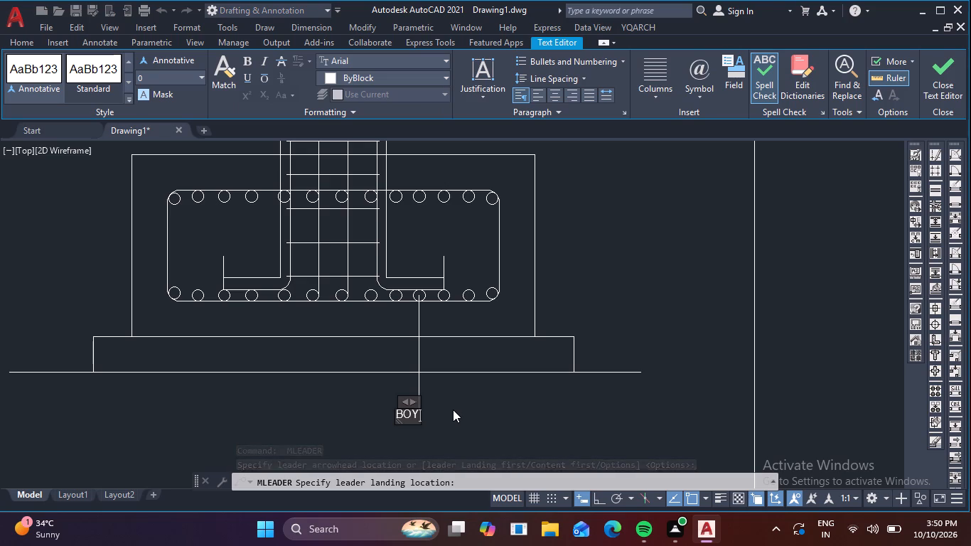
key(BackSpace)
text(TTO)
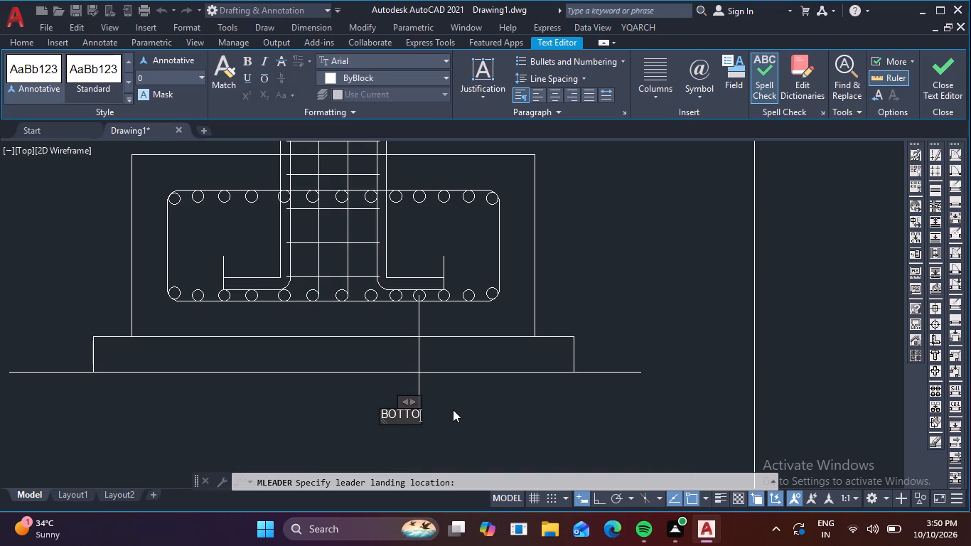
text(M)
key(space)
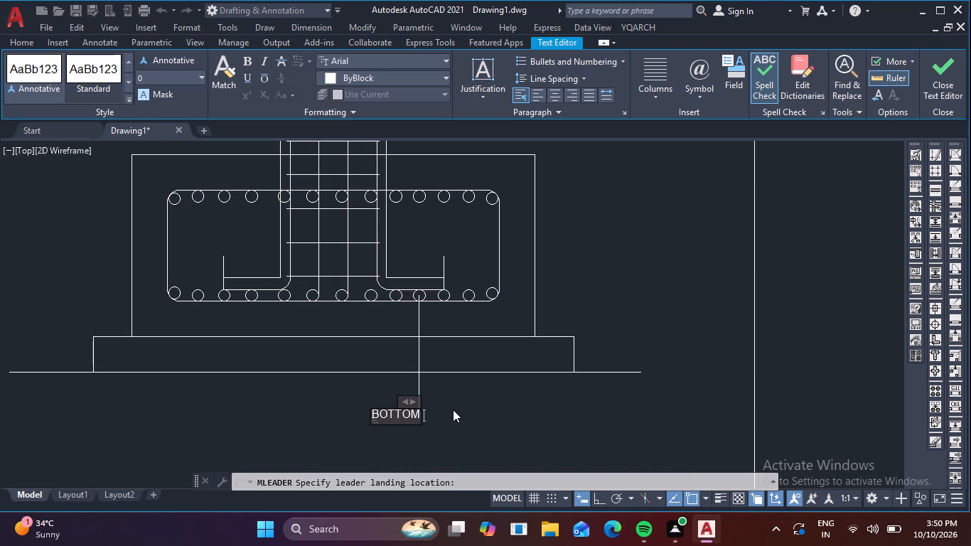
text(REIN)
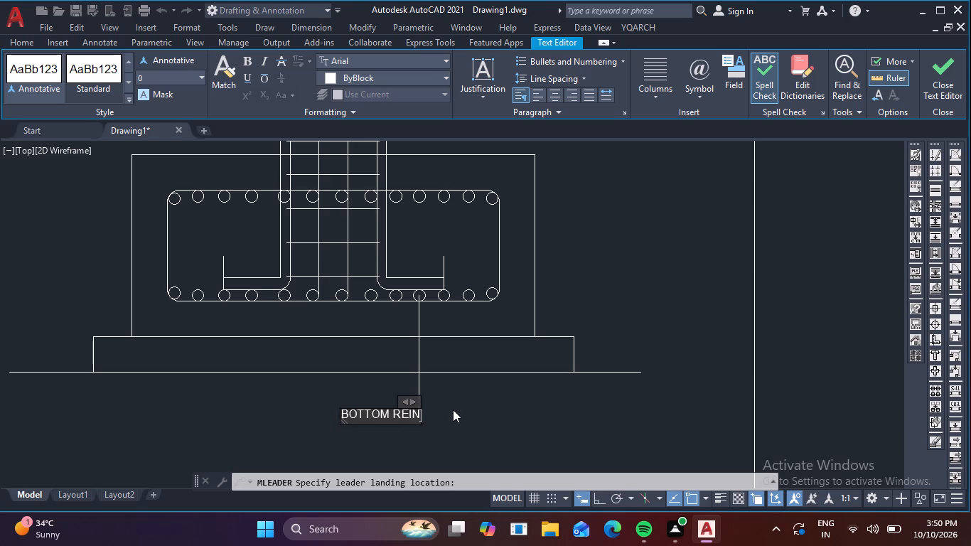
text(FORCEMENT)
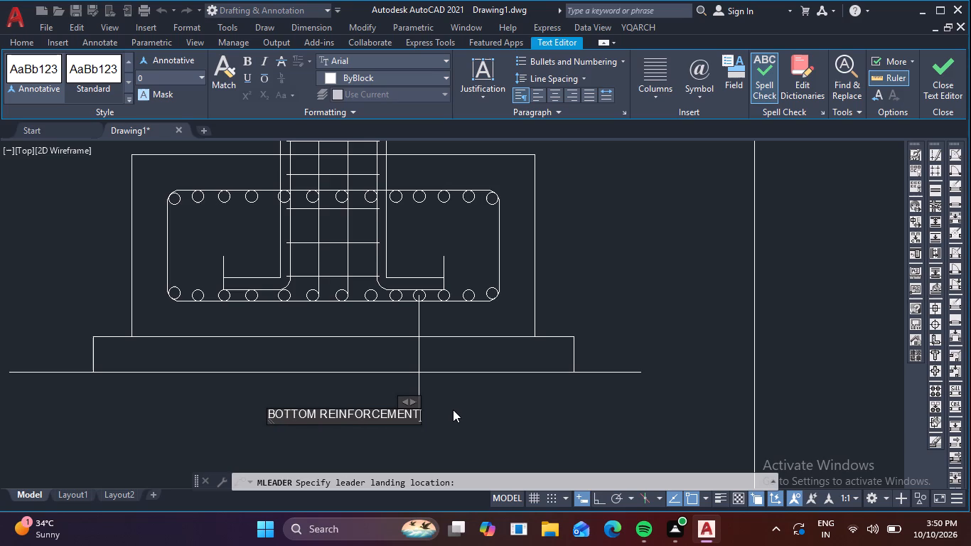
Add a second line reading "BOTH WAY" to the bottom reinforcement leader text.
key(Return)
text(BOT)
key(h)
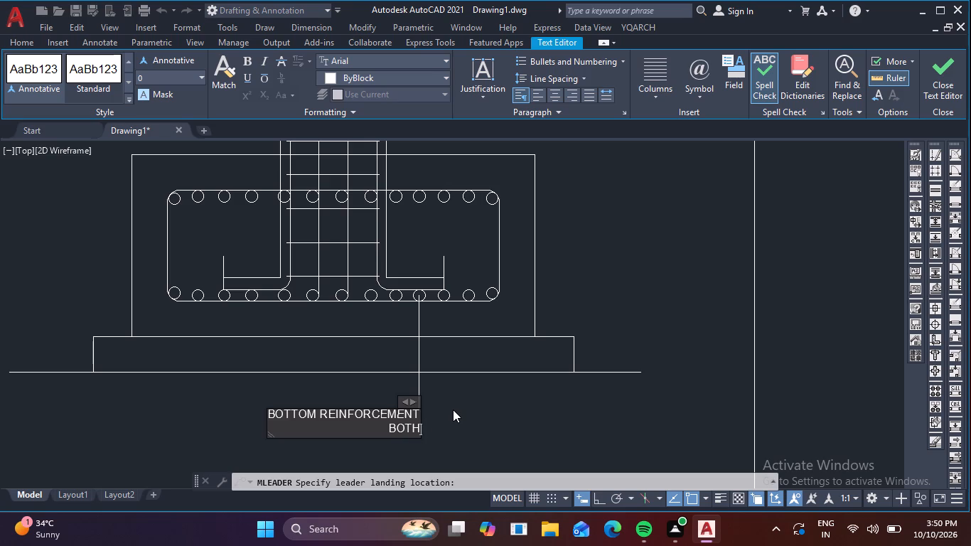
key(space)
text(WA)
key(y)
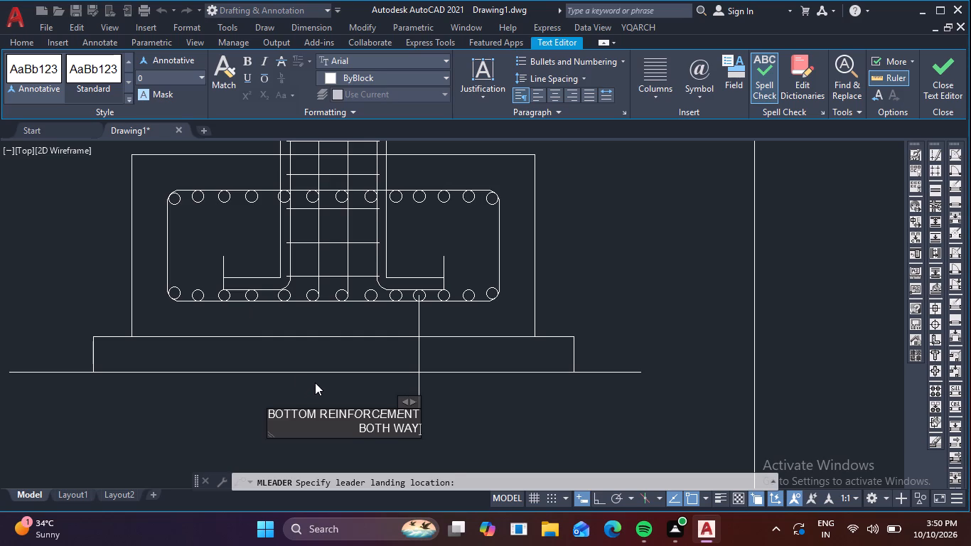
click(315, 382)
scroll(397, 417, down, 3)
scroll(399, 422, up, 3)
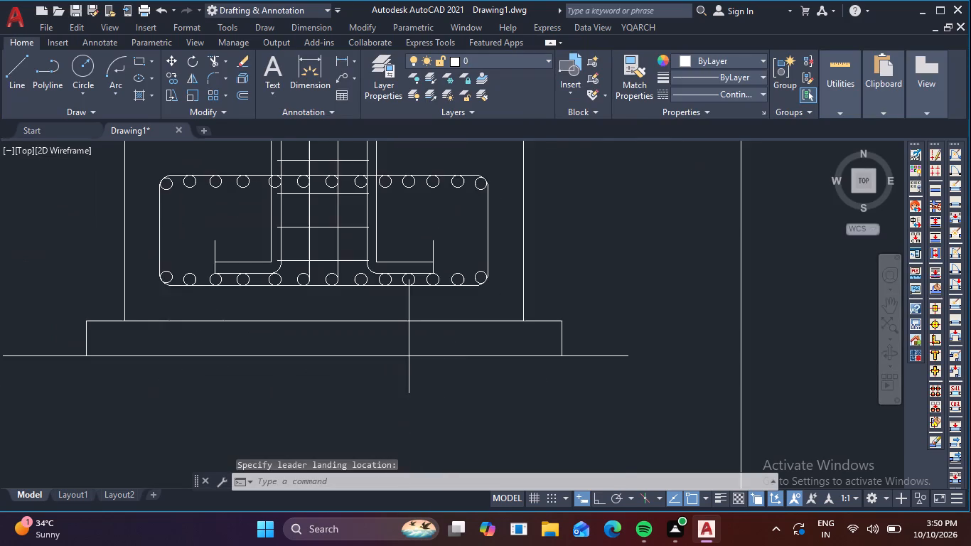
scroll(411, 401, up, 8)
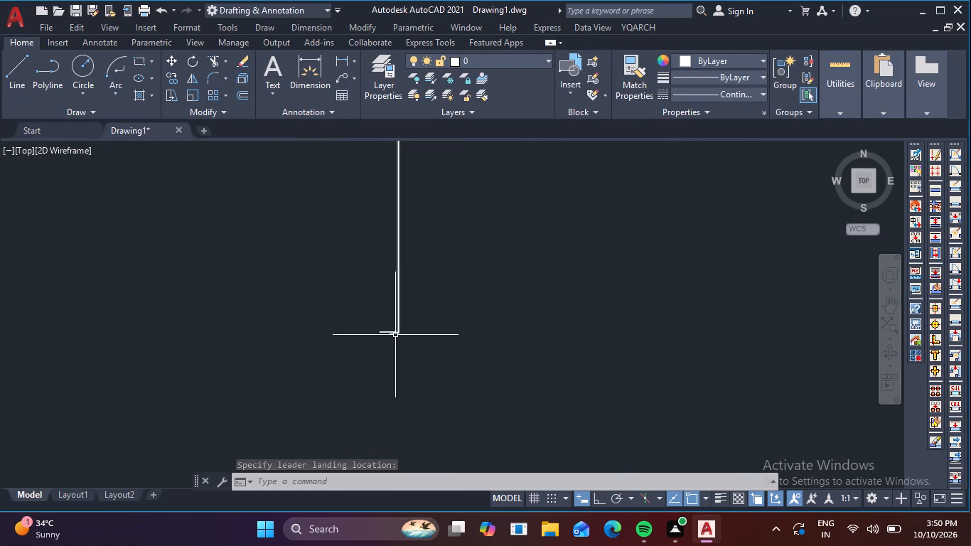
Set both lines of the "BOTTOM REINFORCEMENT BOTH WAY" leader note to text height 150.
double_click(392, 333)
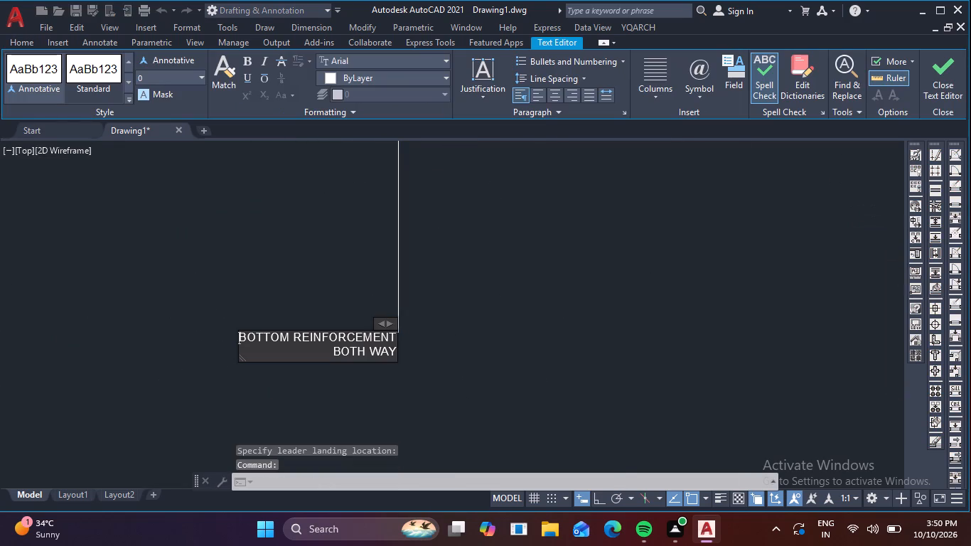
drag(395, 350, 221, 333)
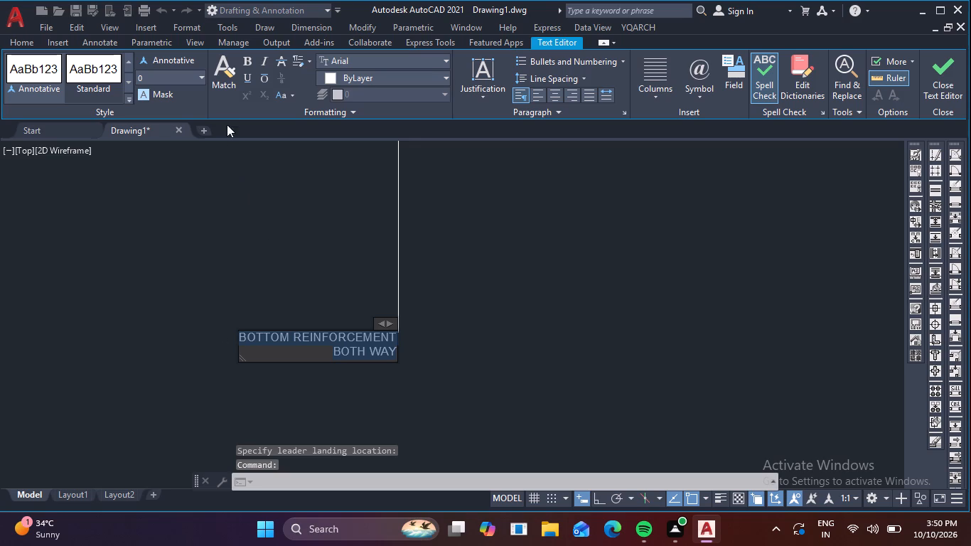
click(203, 76)
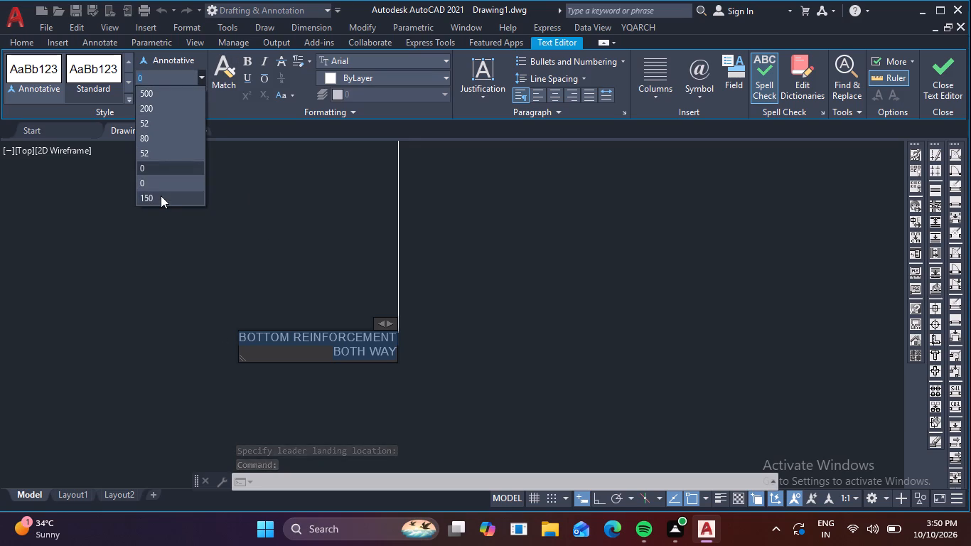
click(161, 197)
click(162, 232)
scroll(205, 246, down, 4)
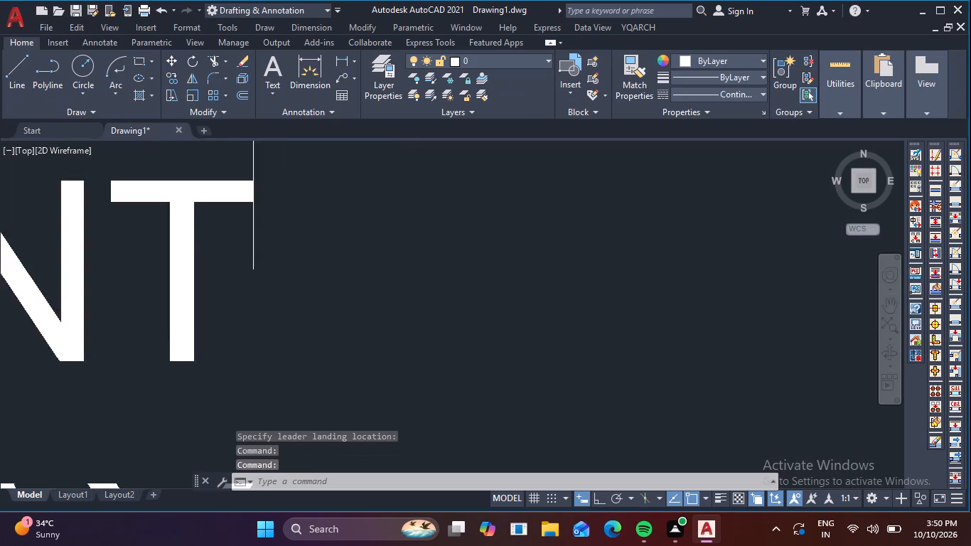
scroll(233, 250, down, 5)
middle_drag(286, 253, 292, 300)
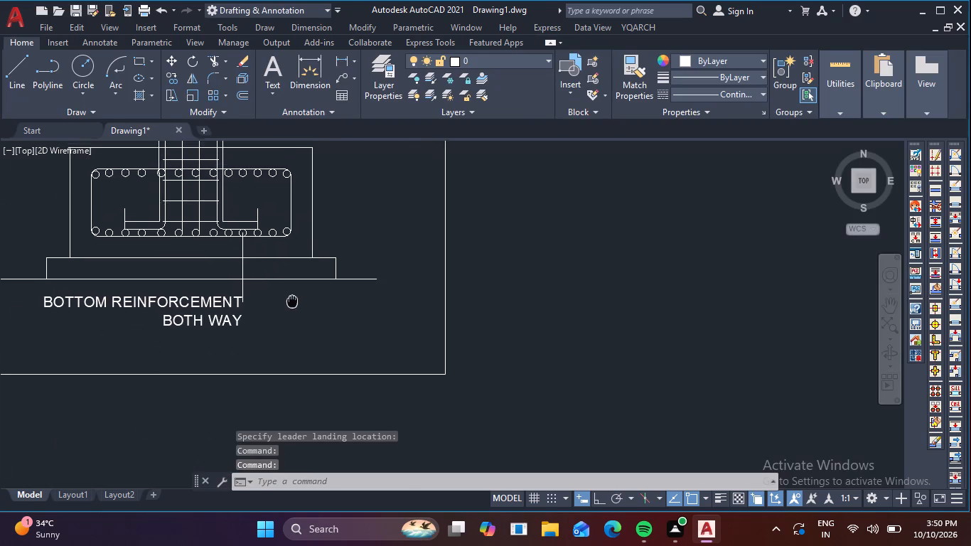
middle_drag(292, 300, 313, 313)
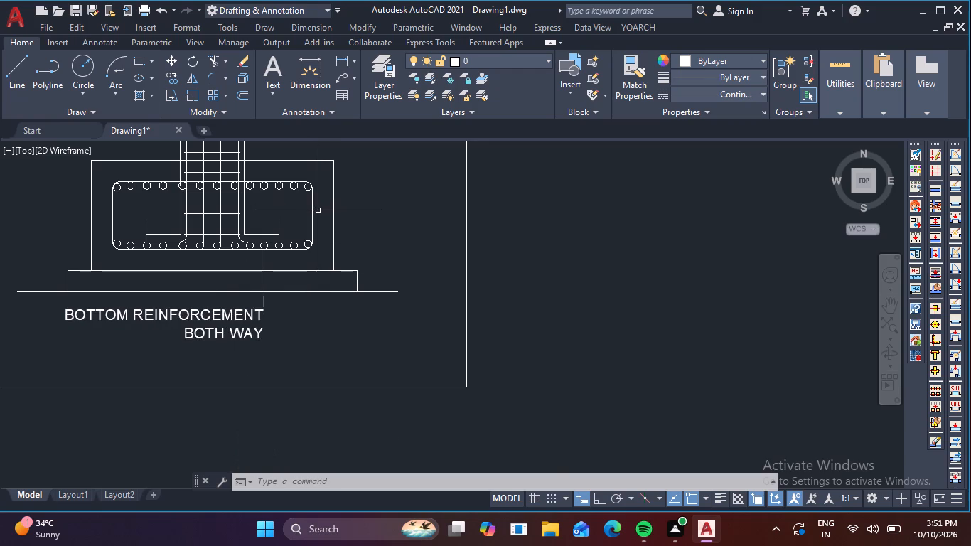
Add a multileader from the top edge of the base layer, just outside the footing, with first line "100 THK. P.C.C.".
scroll(312, 218, up, 2)
middle_drag(367, 234, 159, 229)
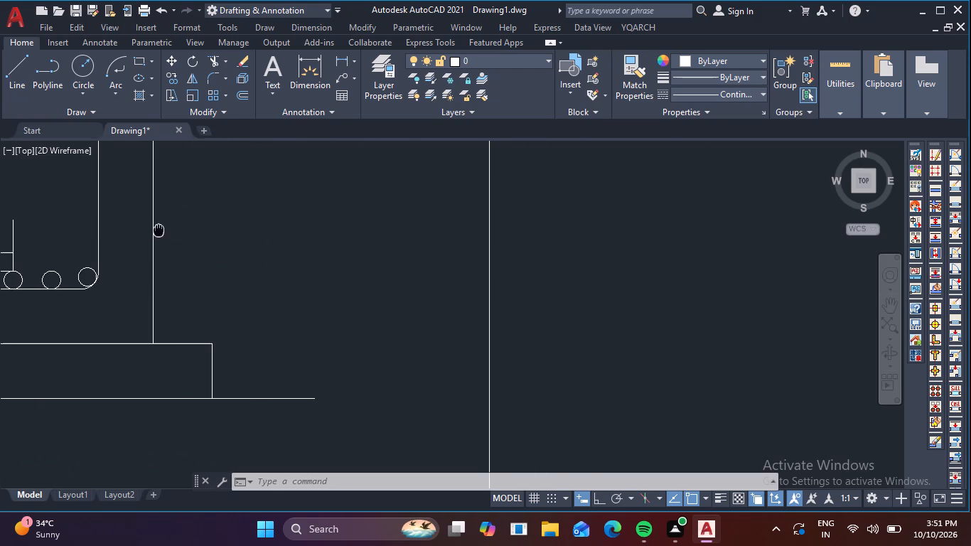
scroll(208, 253, down, 2)
key(space)
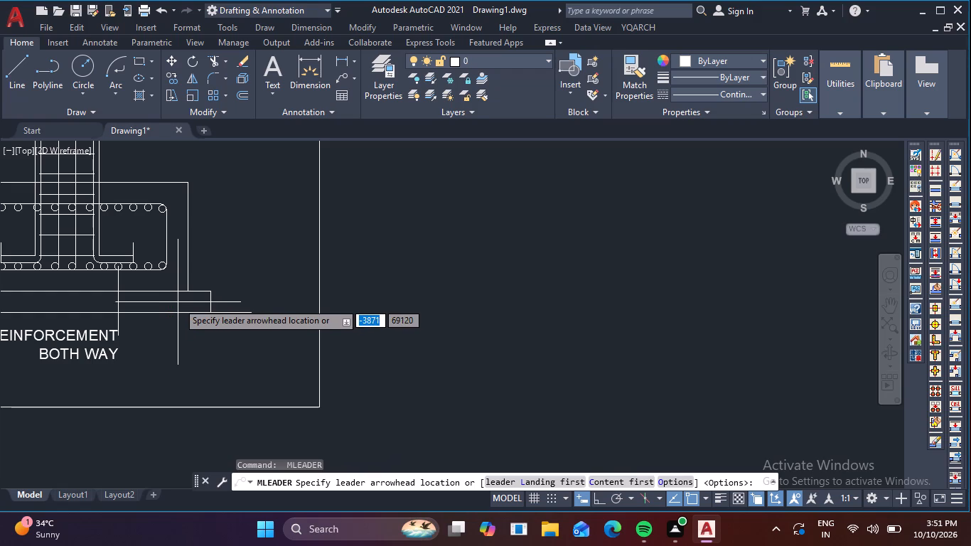
click(196, 297)
click(202, 269)
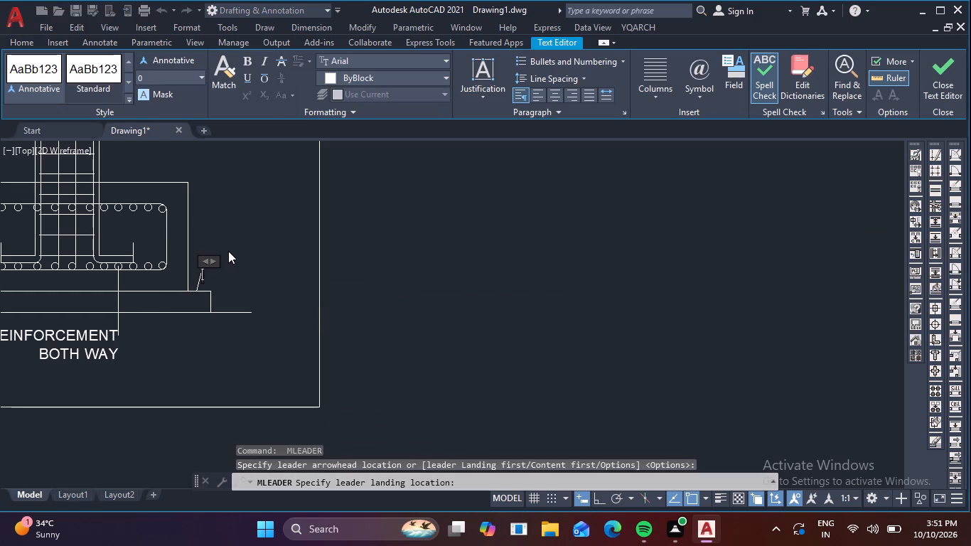
text(100)
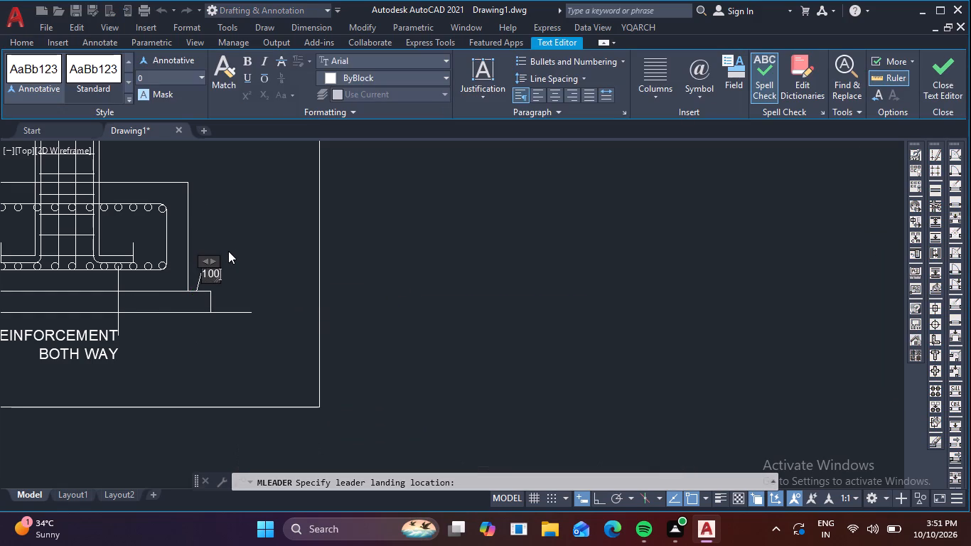
key(space)
text(THK)
text(.)
key(space)
text(PC)
key(BackSpace)
key(period)
text(C.C)
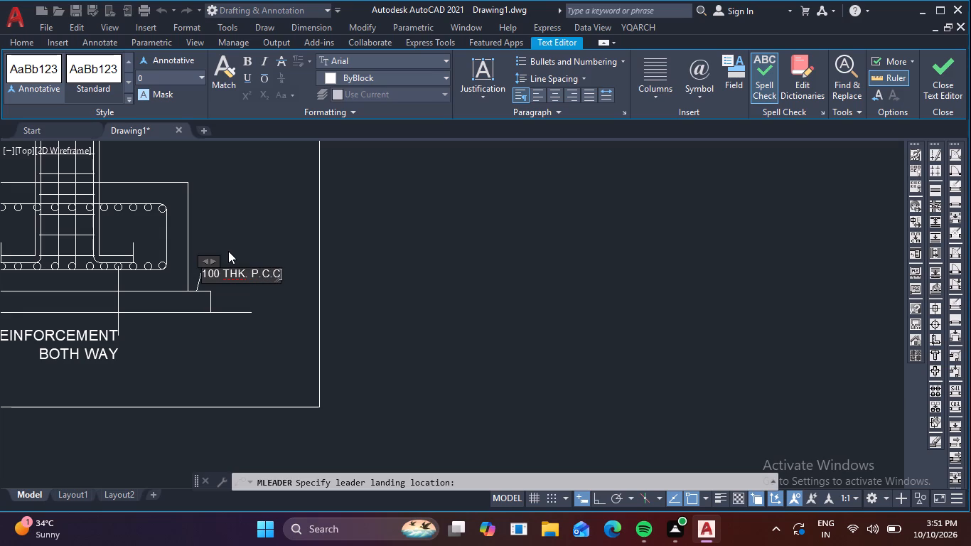
key(period)
Add a second line reading "(1:3:6)" to the P.C.C. leader text.
key(Return)
key(shift+parenleft)
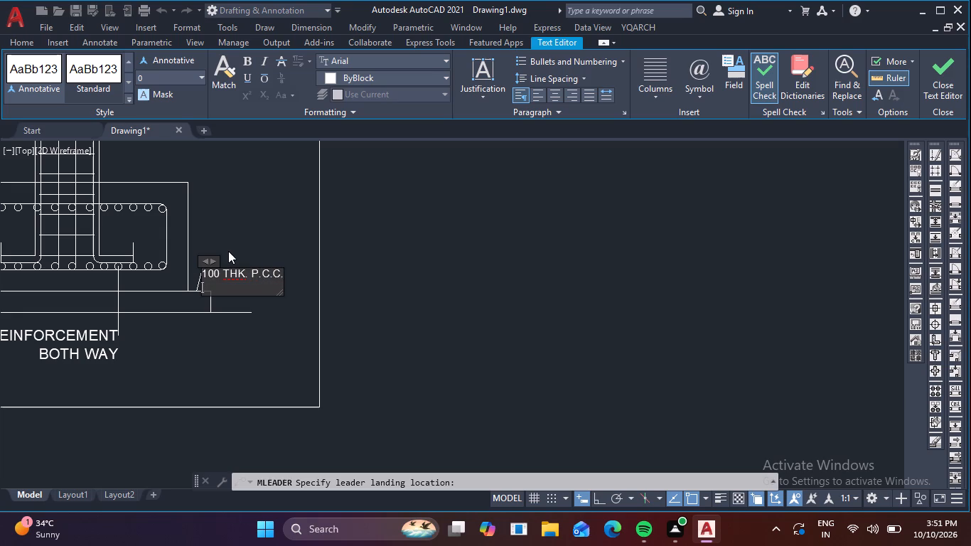
key(1)
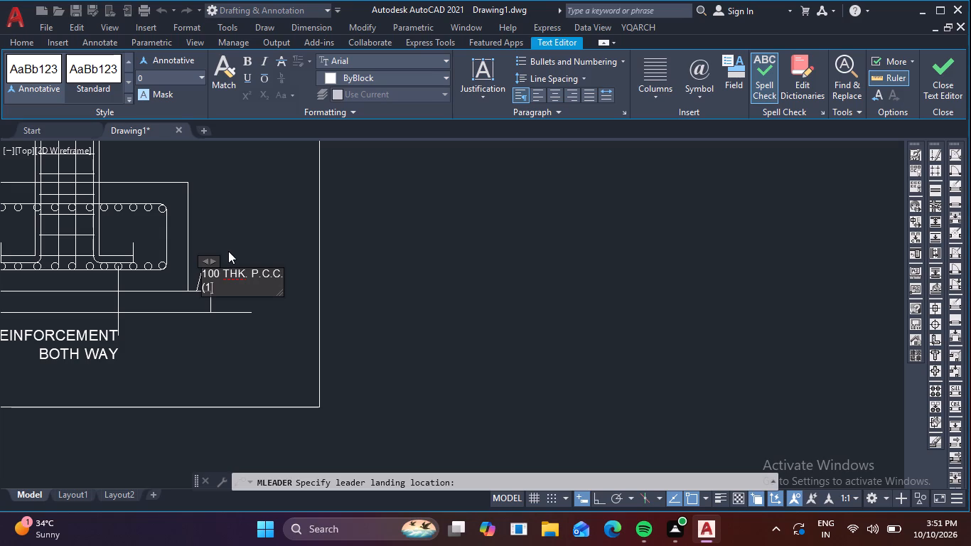
key(shift+colon)
key(3)
key(shift+colon)
key(6)
key(shift+parenright)
Set both lines of the P.C.C. leader note to text height 150 and finish the note.
drag(259, 289, 187, 270)
click(239, 292)
drag(240, 289, 209, 281)
drag(202, 272, 242, 287)
click(203, 81)
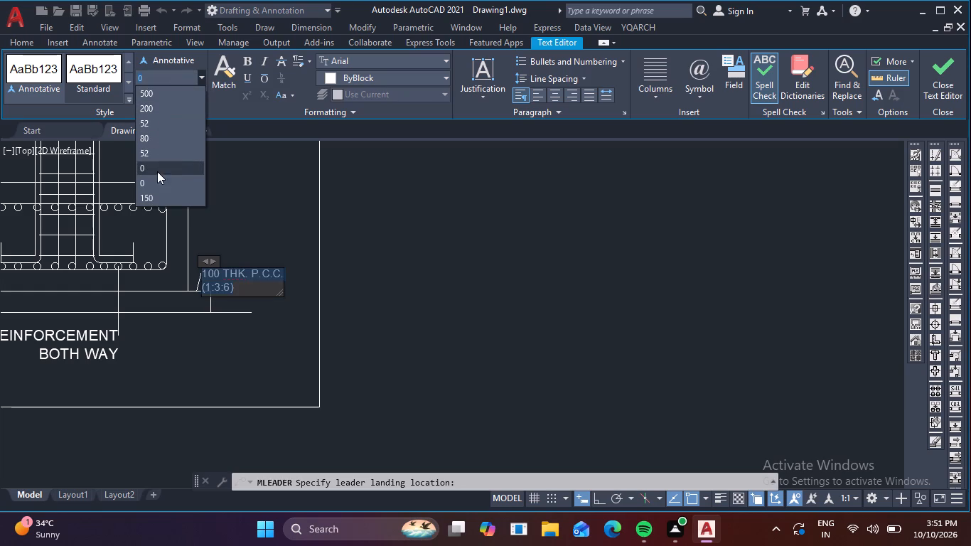
click(154, 196)
click(230, 187)
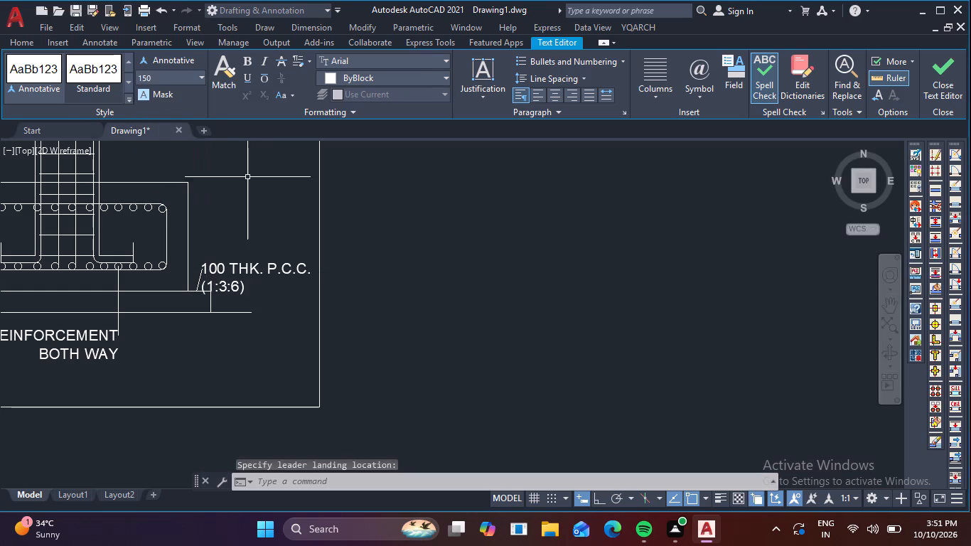
Move the "100 THK. P.C.C. (1:3:6)" leader note slightly upward, away from the base layer beside the footing.
click(229, 262)
text(M)
key(space)
click(237, 262)
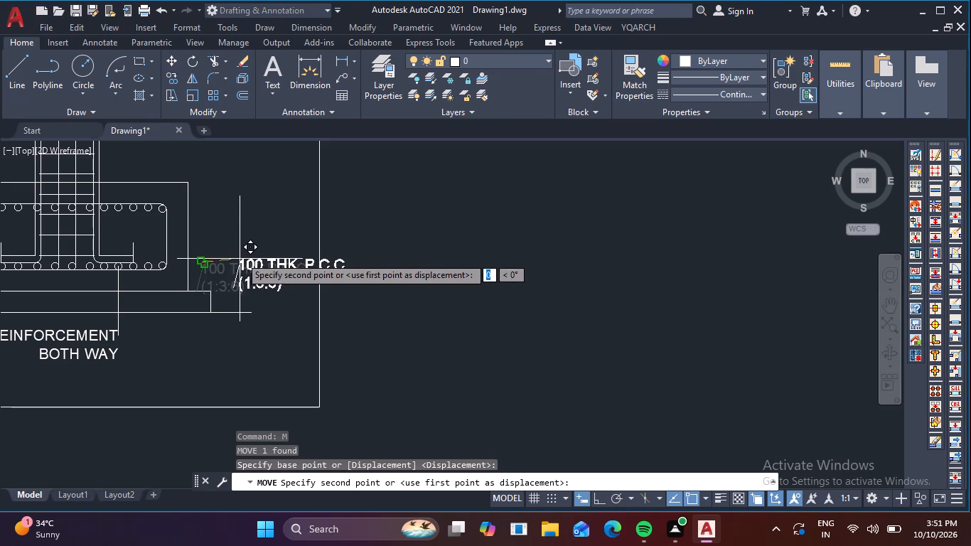
click(206, 250)
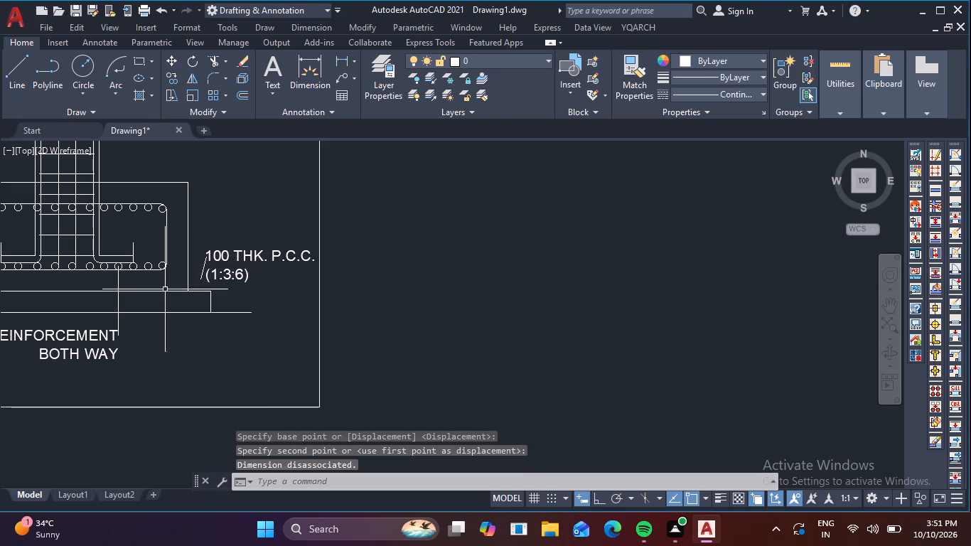
scroll(193, 274, up, 2)
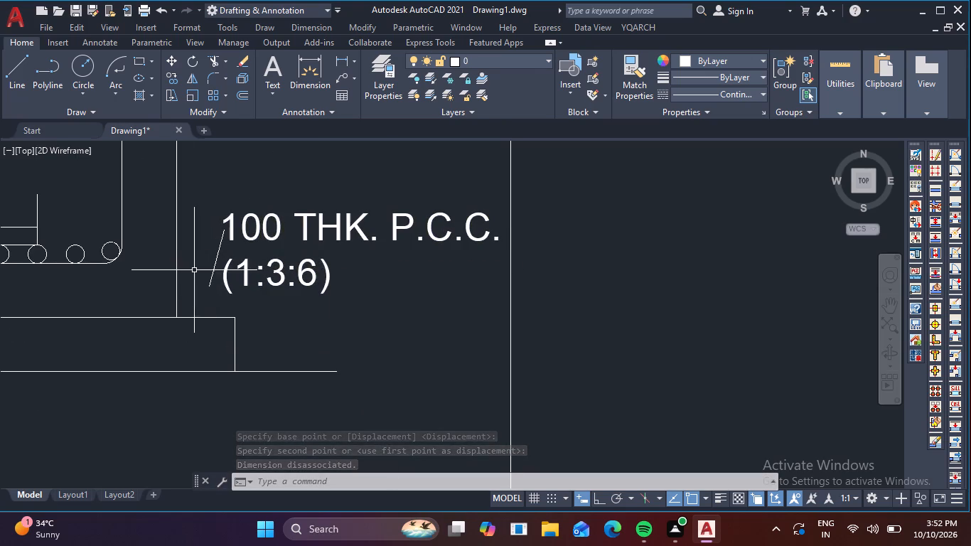
key(Escape)
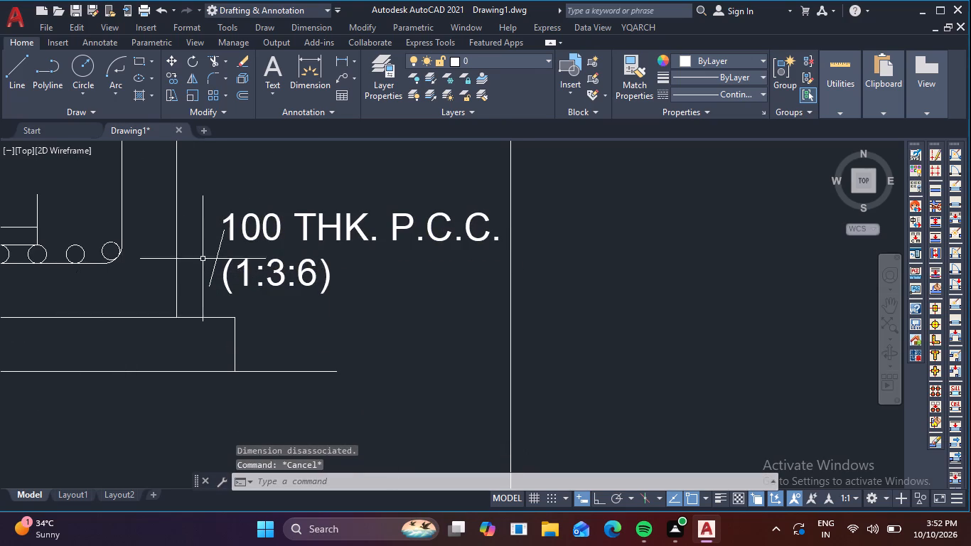
Delete the stray text label lying outside the drawings, beside the footing plan.
scroll(205, 256, down, 4)
scroll(320, 223, down, 2)
middle_drag(326, 217, 315, 242)
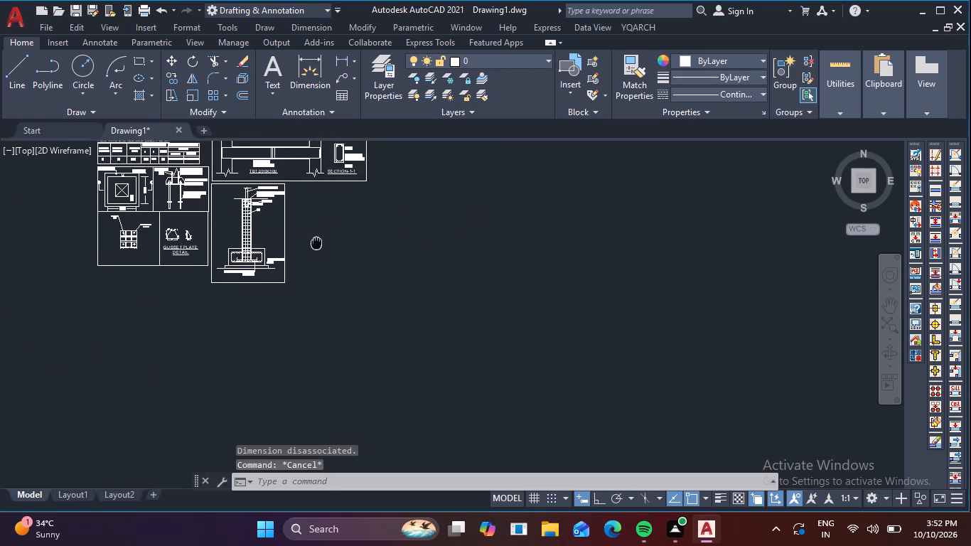
middle_drag(315, 242, 289, 264)
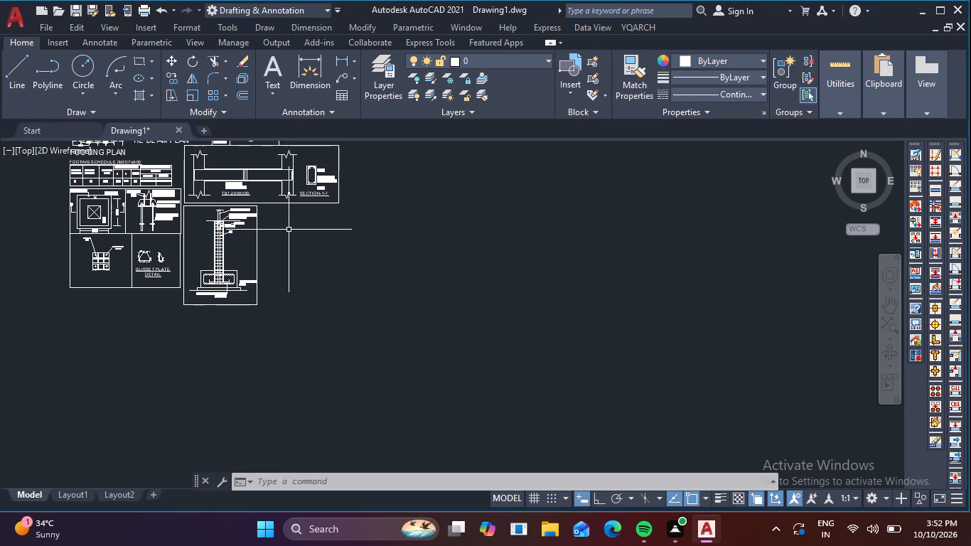
scroll(311, 233, down, 2)
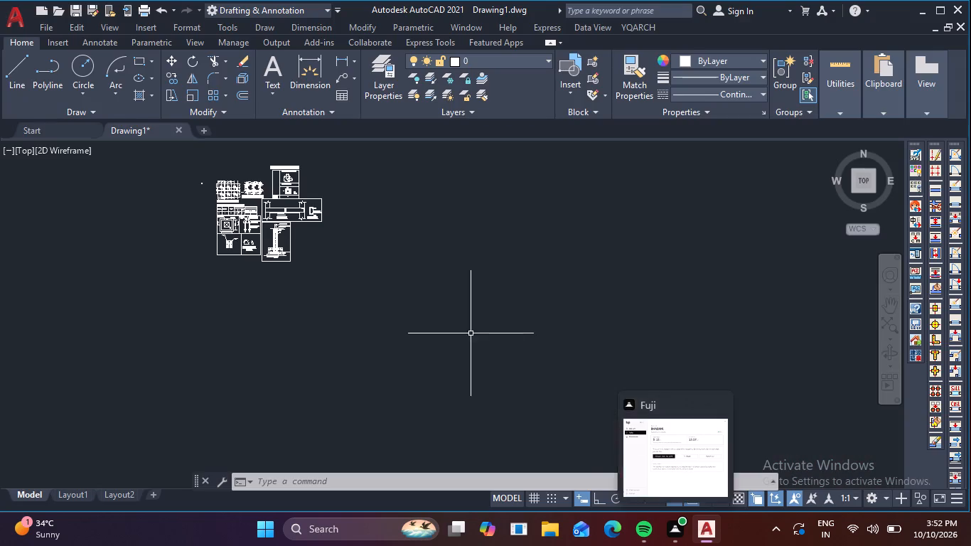
middle_drag(323, 267, 454, 323)
scroll(335, 235, up, 2)
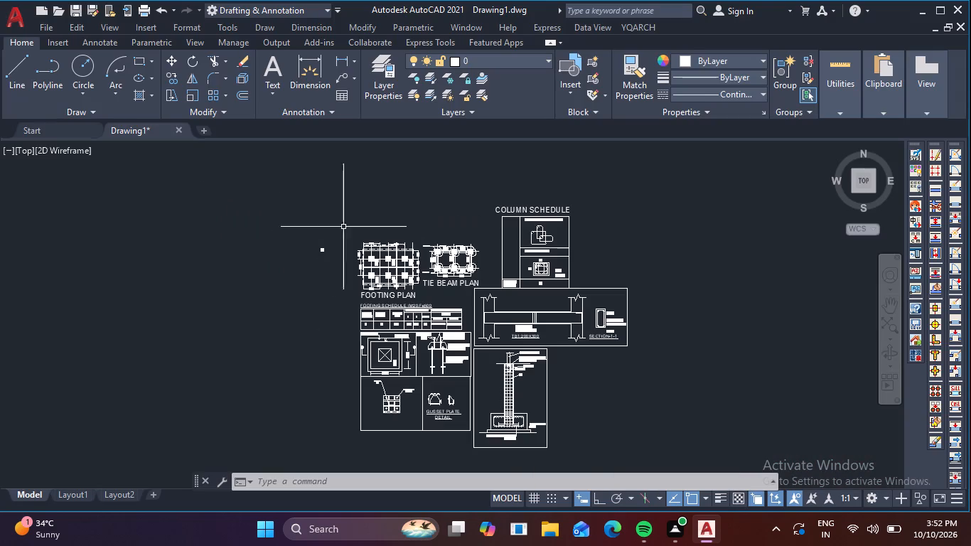
scroll(342, 255, up, 2)
drag(324, 255, 313, 250)
click(240, 222)
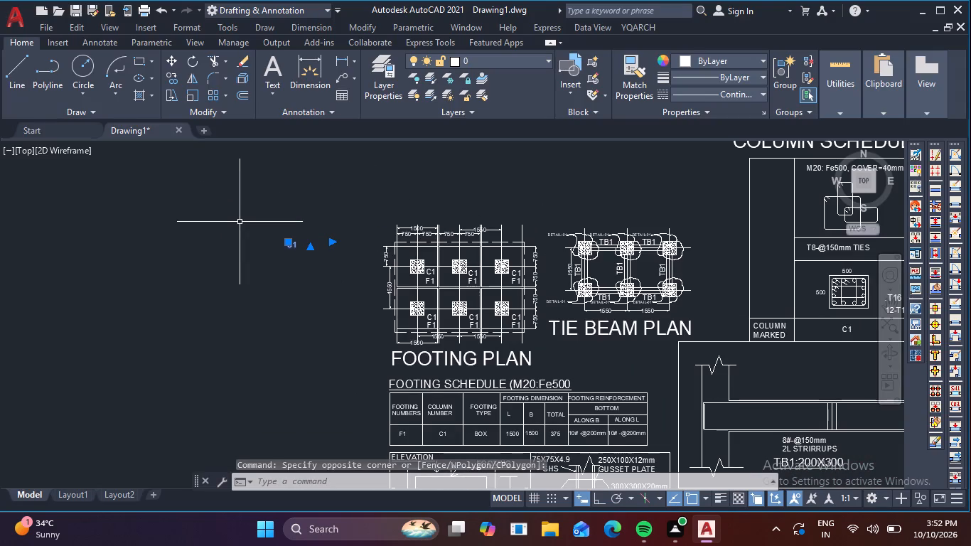
key(Delete)
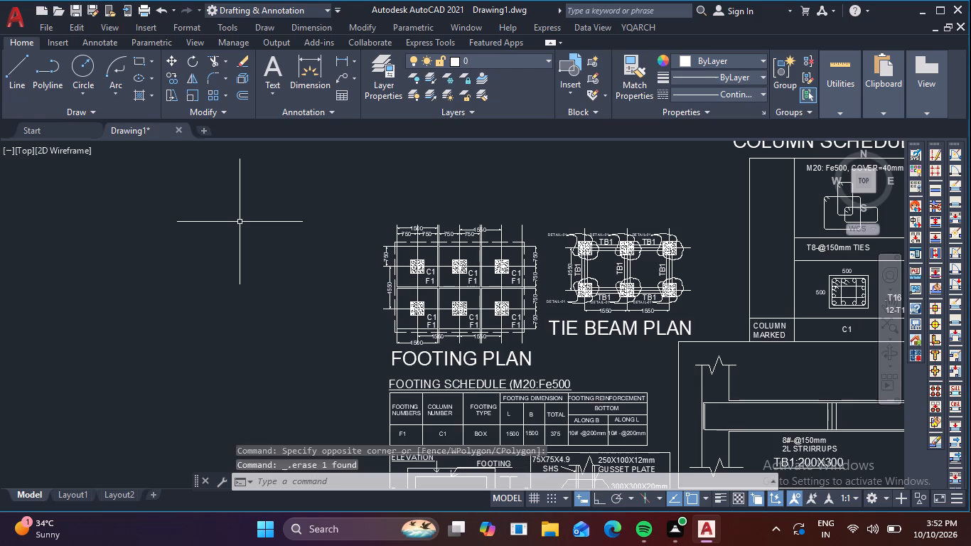
scroll(480, 318, down, 4)
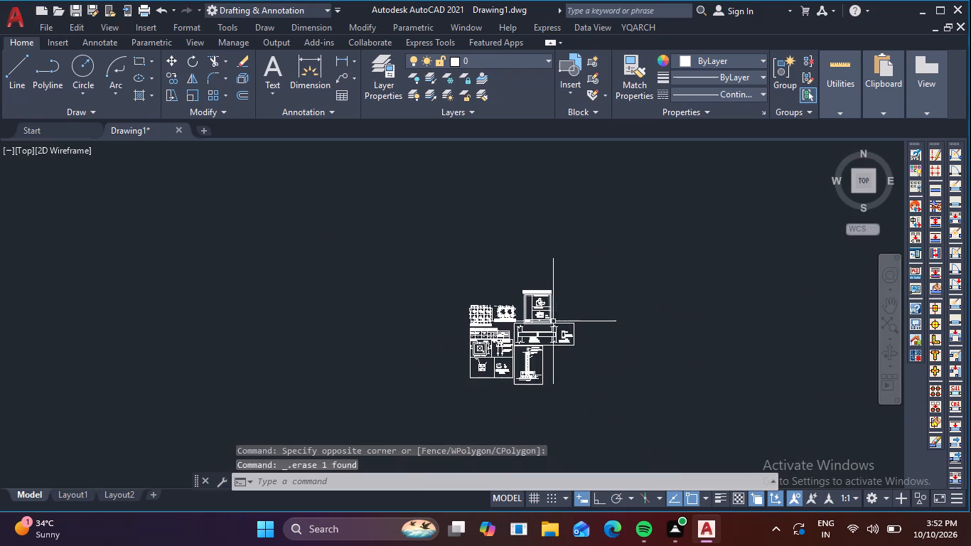
Draw a tall, narrow rectangular frame in the empty space beside the column schedule and tie beam detail.
scroll(562, 315, up, 2)
middle_drag(610, 318, 544, 270)
scroll(544, 270, up, 1)
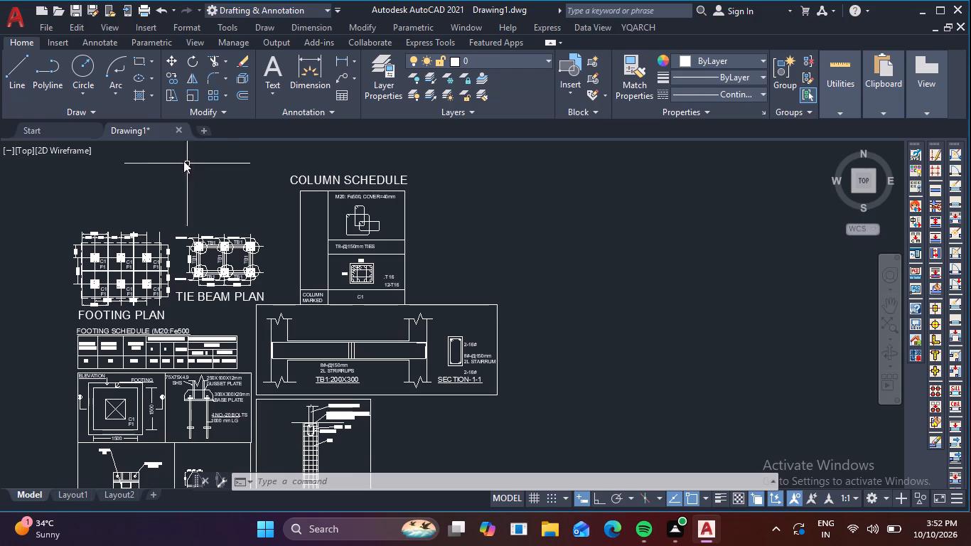
click(139, 58)
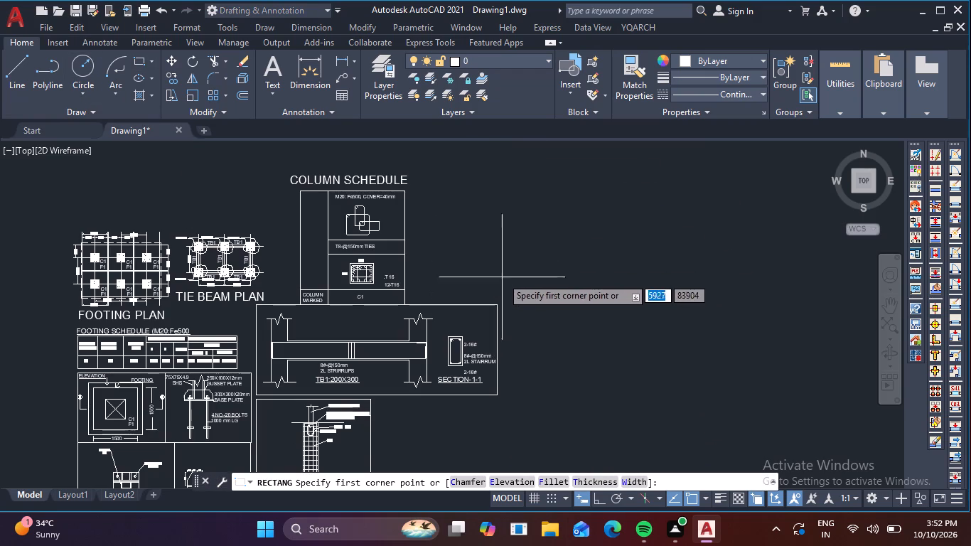
click(513, 198)
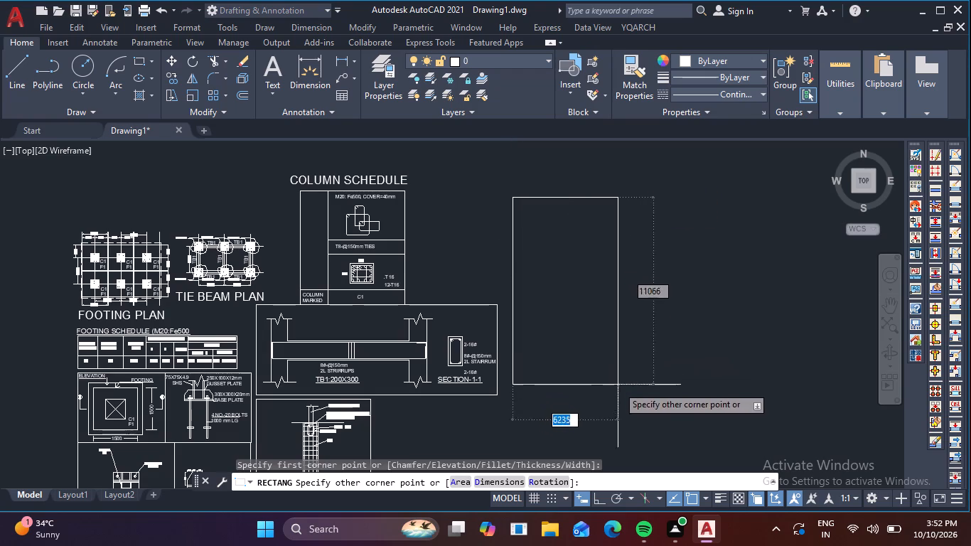
middle_drag(630, 408, 569, 254)
scroll(591, 318, down, 1)
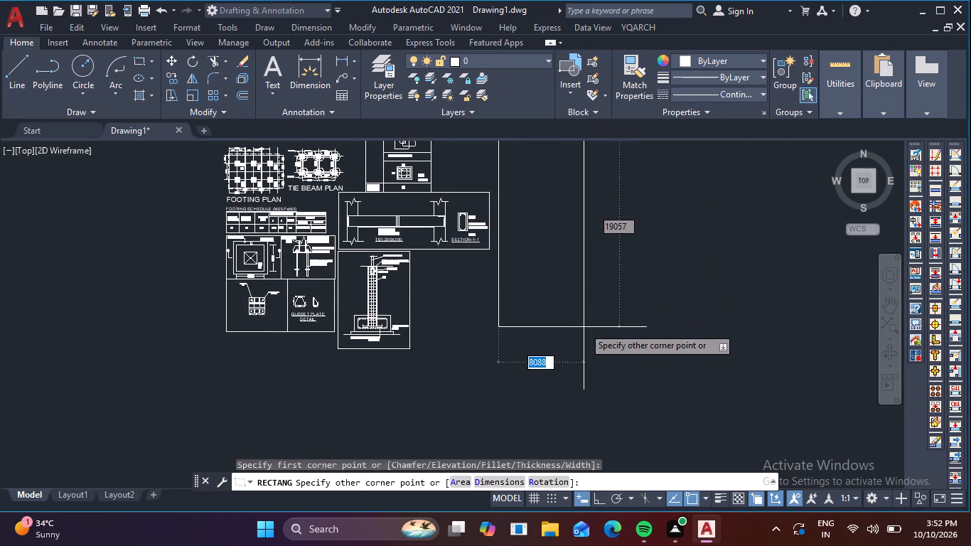
click(581, 355)
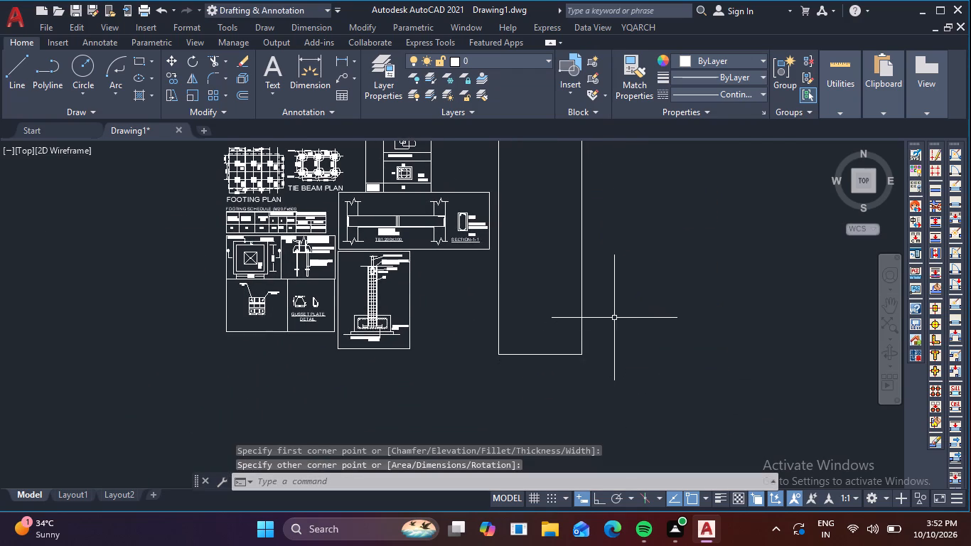
Draw a horizontal line across the full width of the new frame near its upper edge, forming a title row.
middle_drag(618, 323, 631, 438)
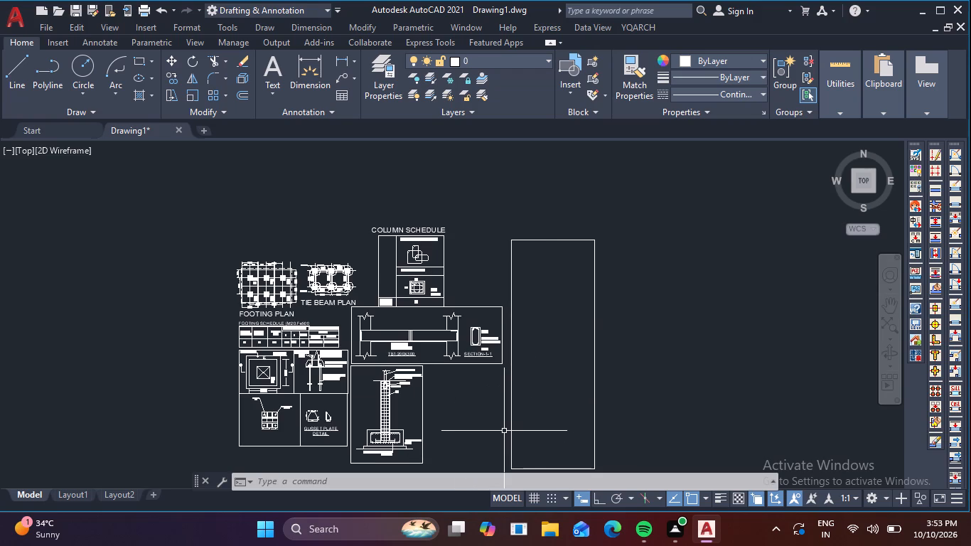
scroll(528, 264, up, 1)
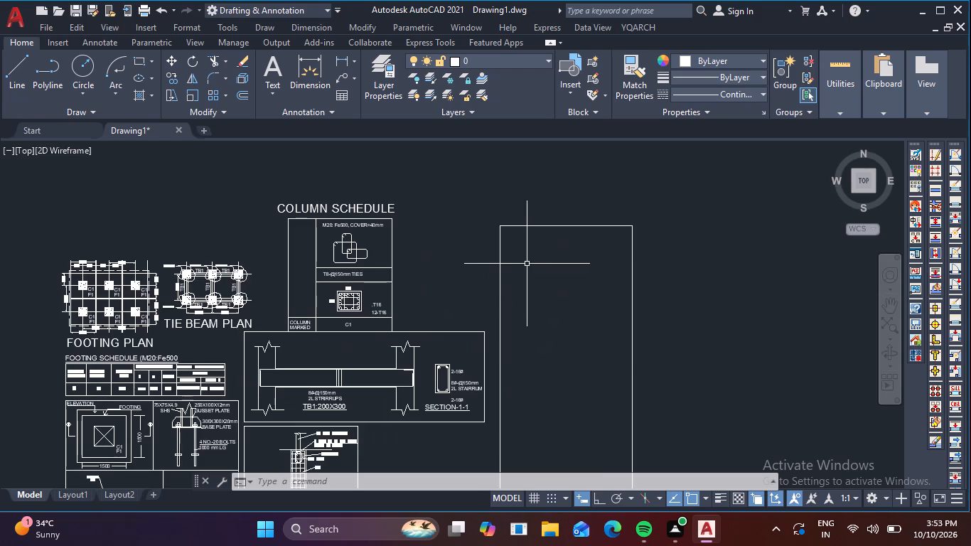
middle_drag(526, 270, 533, 329)
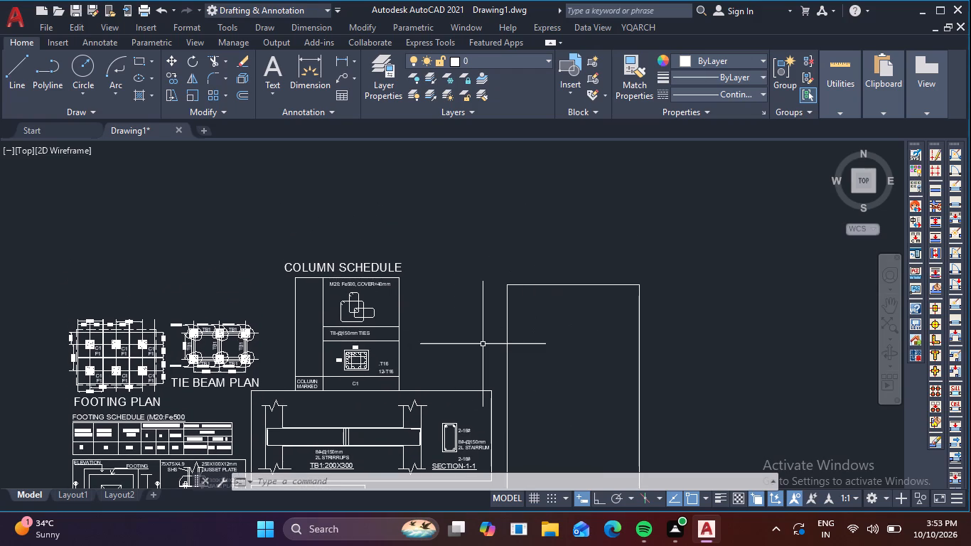
key(l)
key(space)
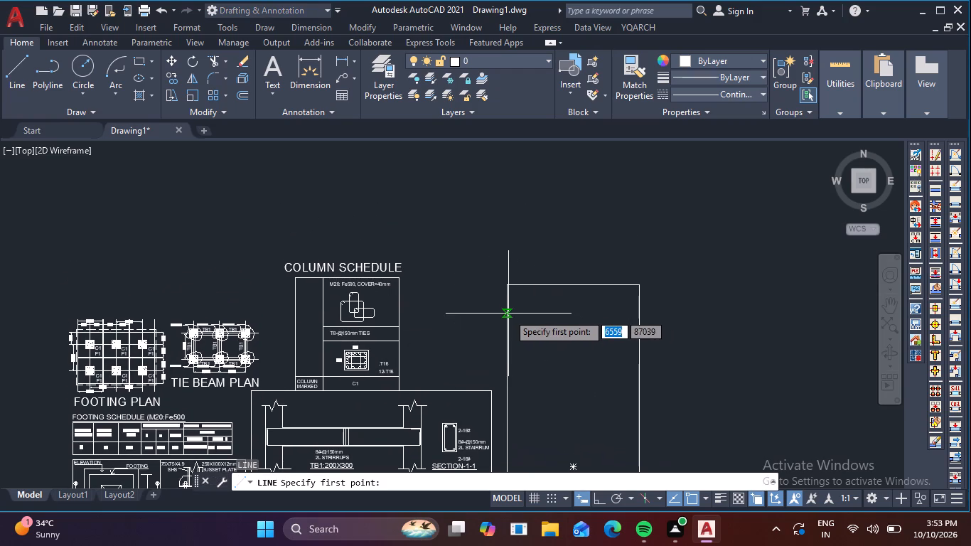
click(508, 311)
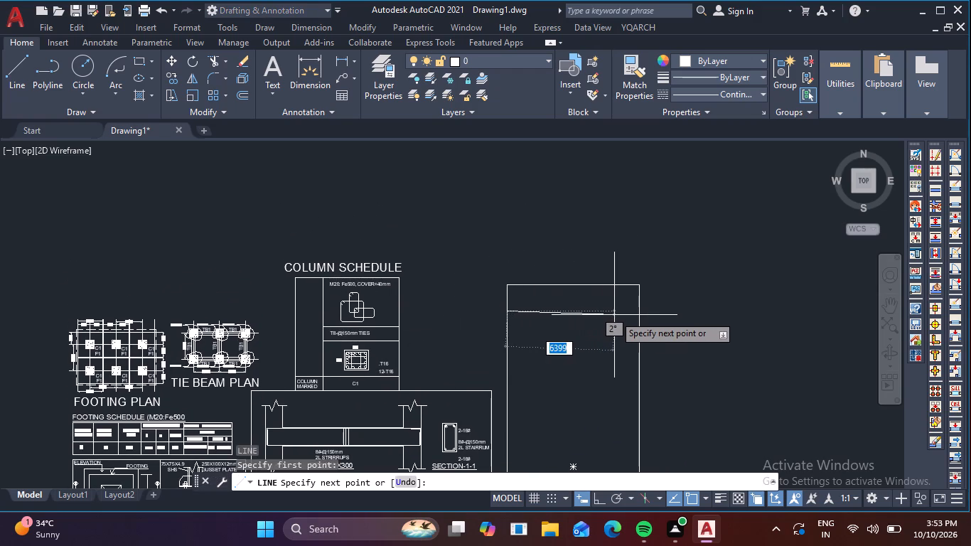
key(F8)
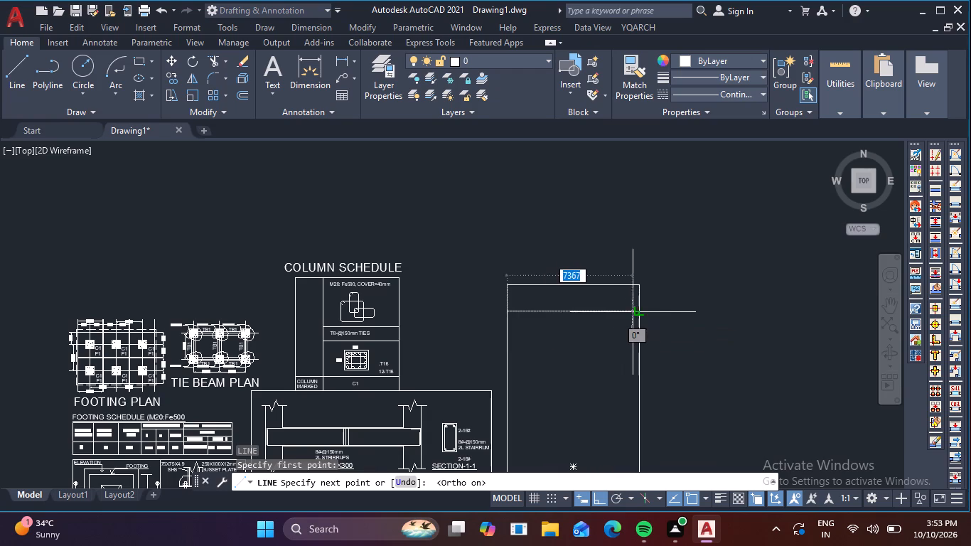
click(638, 312)
key(space)
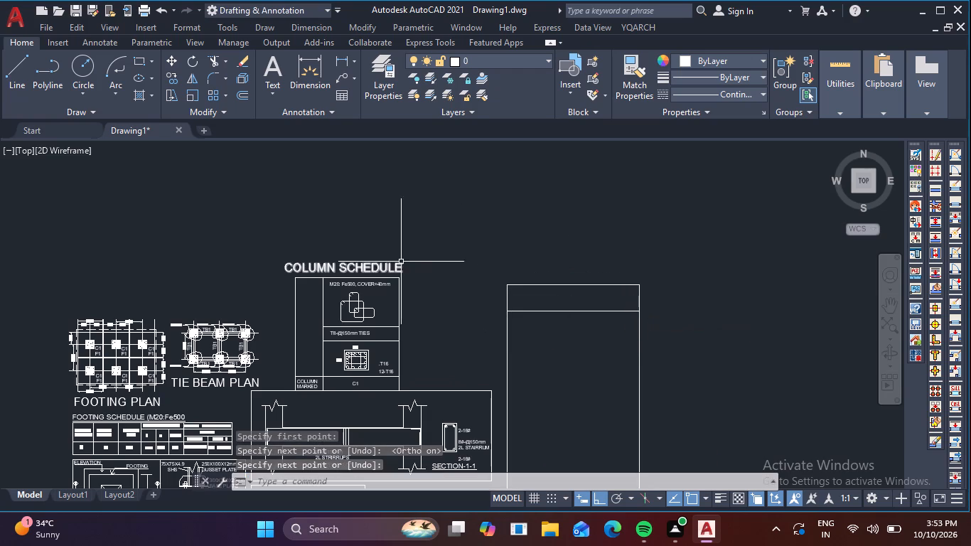
Copy the "COLUMN SCHEDULE" heading into the title row of the new frame.
click(393, 263)
click(387, 269)
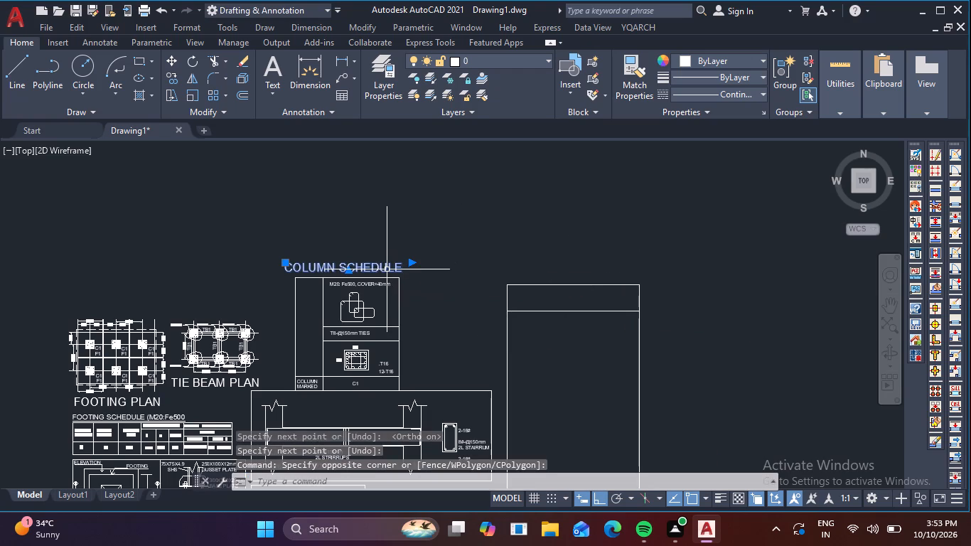
key(c)
text(O)
key(space)
click(387, 269)
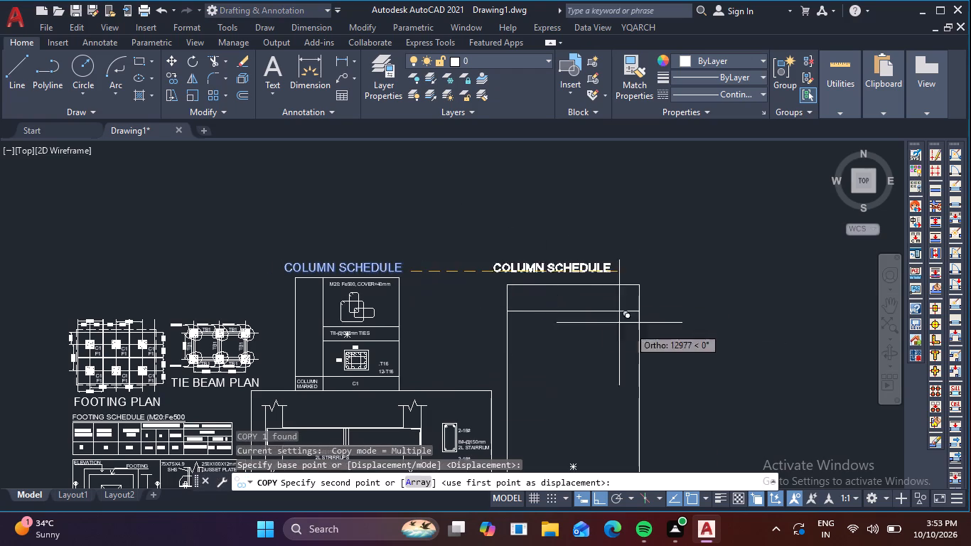
key(F8)
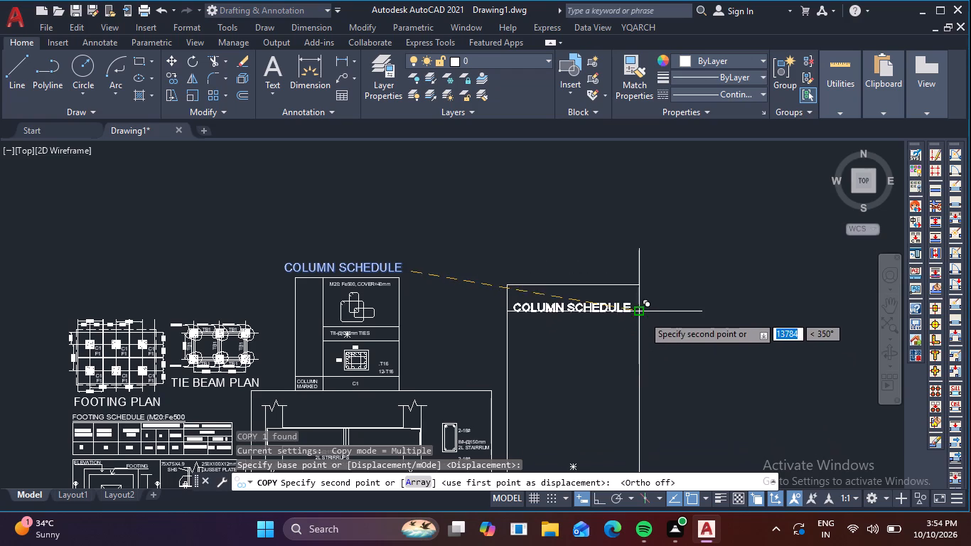
scroll(643, 312, up, 3)
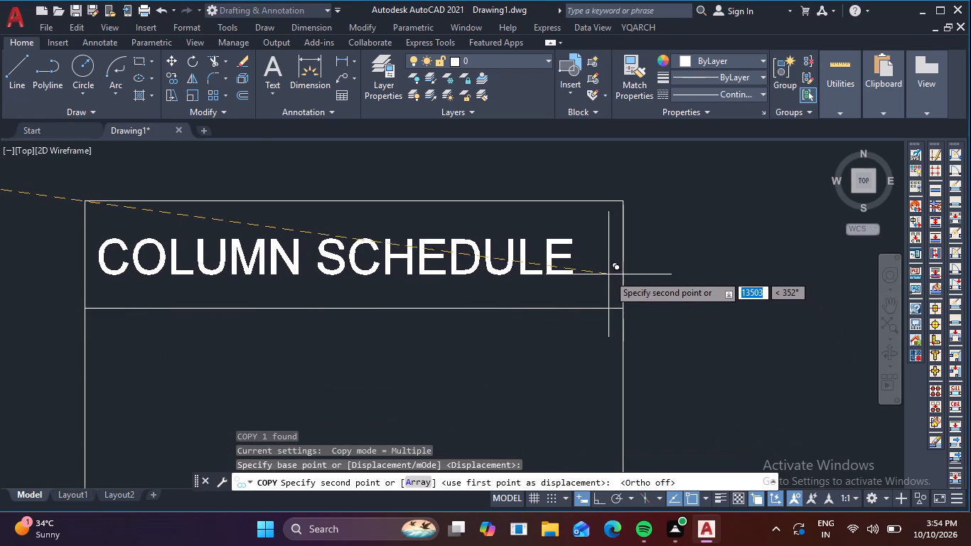
click(604, 269)
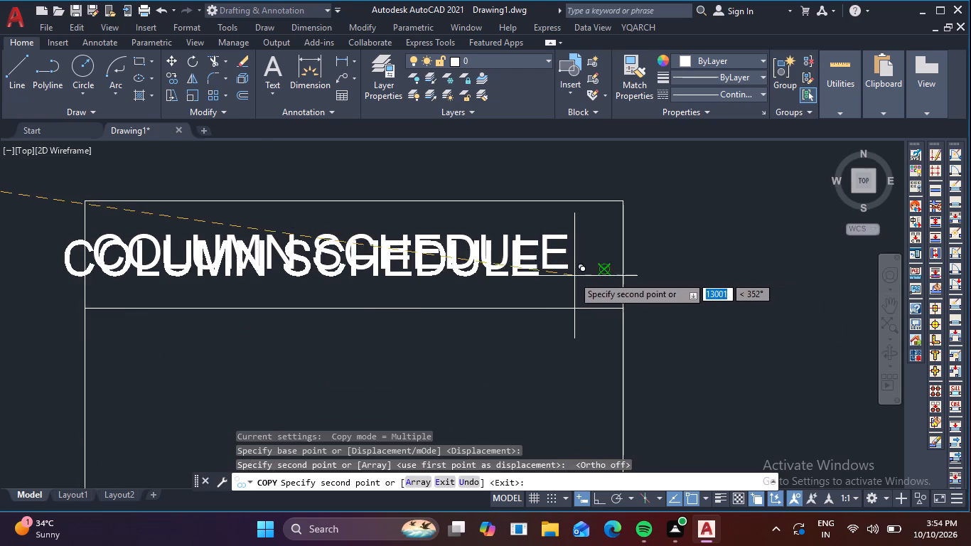
key(Escape)
Replace the copied heading's text with "REINFORCING STEEL".
double_click(526, 258)
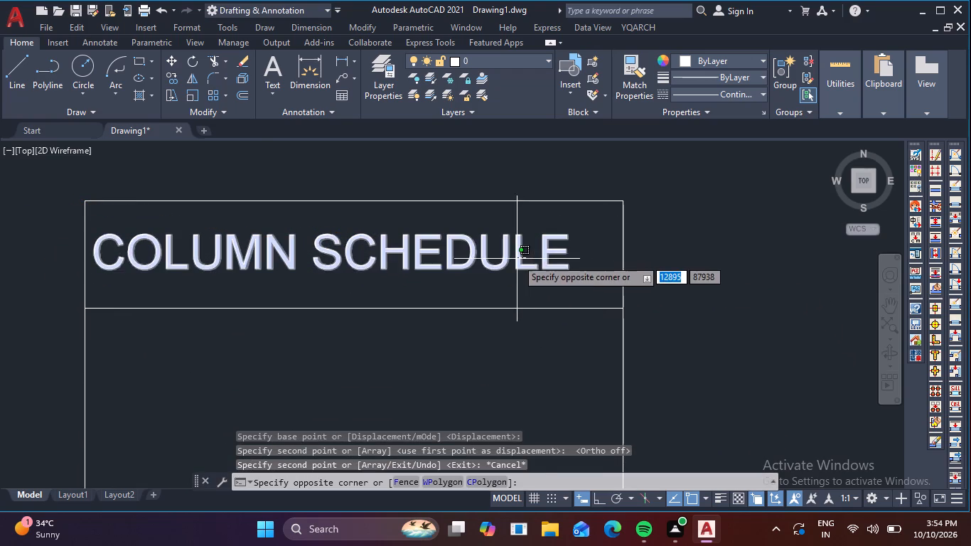
double_click(517, 259)
click(564, 259)
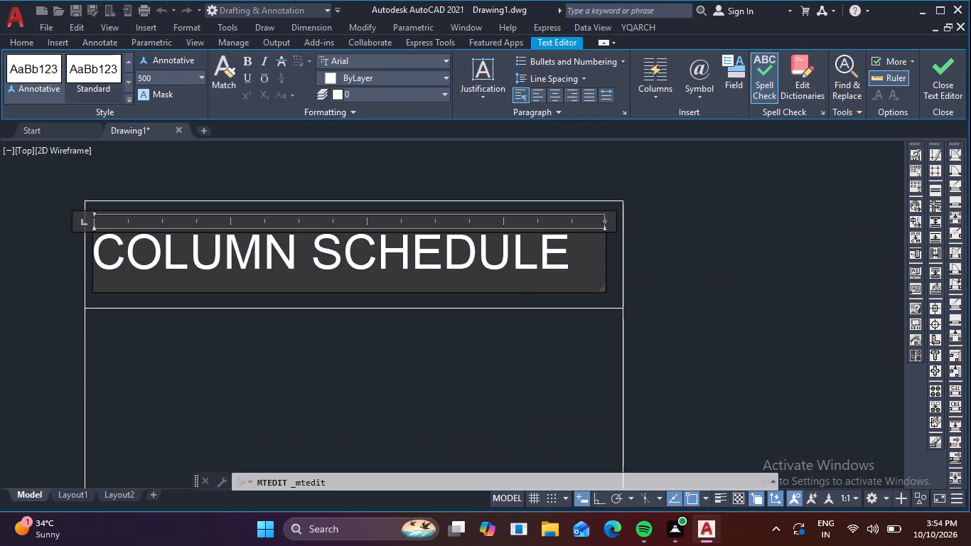
key(BackSpace)
key(BackSpace)
key(BackSpace)
key(BackSpace)
key(BackSpace)
key(BackSpace)
key(BackSpace)
key(BackSpace)
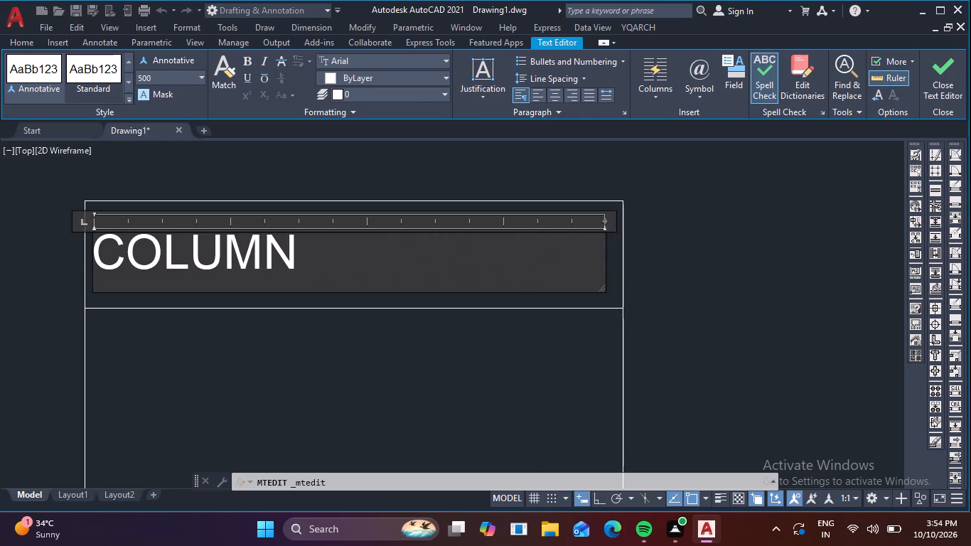
key(BackSpace)
key(BackSpace)
key(BackSpace)
key(BackSpace)
key(BackSpace)
key(BackSpace)
key(BackSpace)
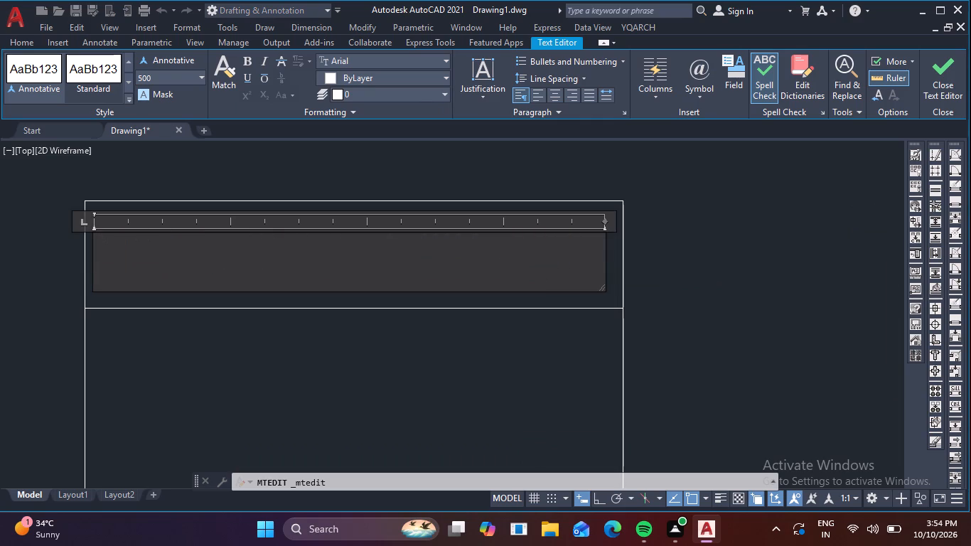
text(RE)
text(IN)
text(FORCEME)
text(NT)
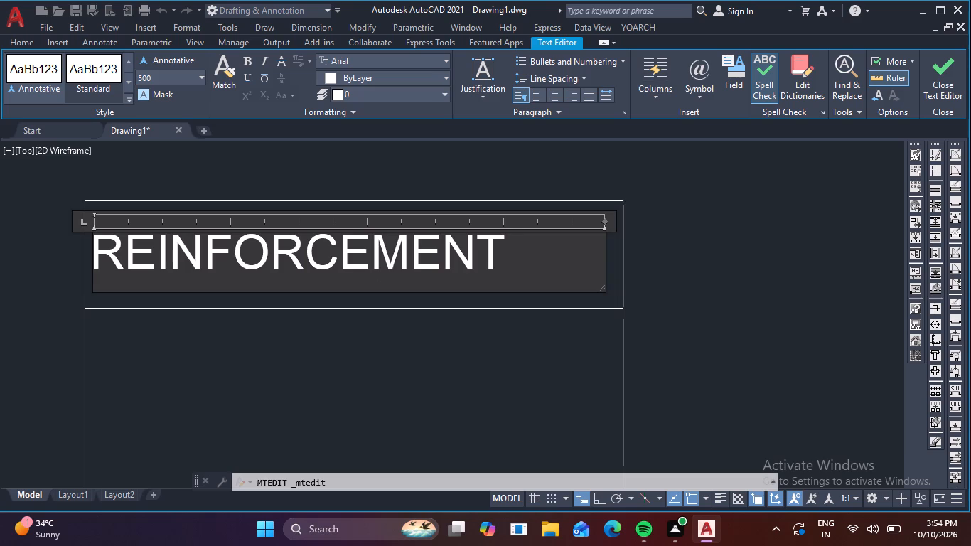
key(BackSpace)
key(BackSpace)
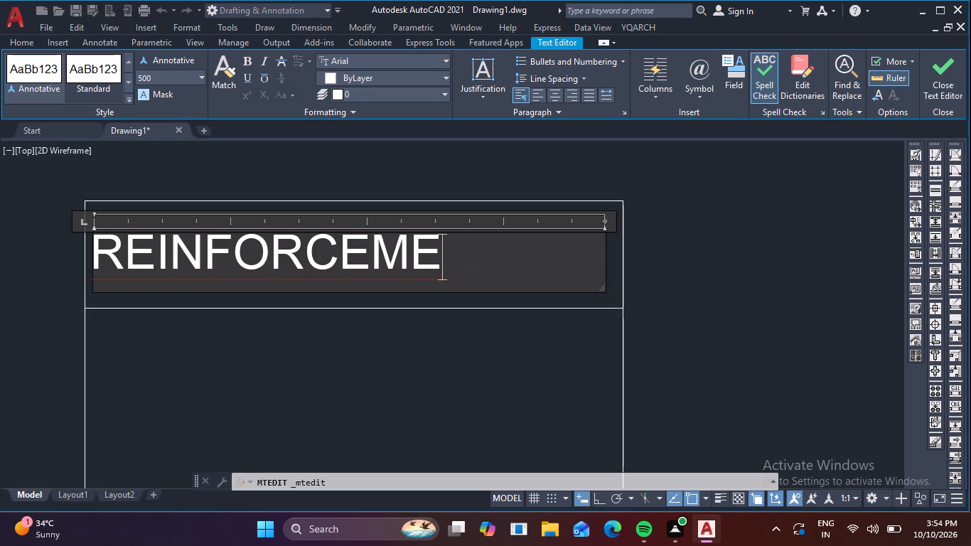
key(BackSpace)
key(BackSpace)
key(BackSpace)
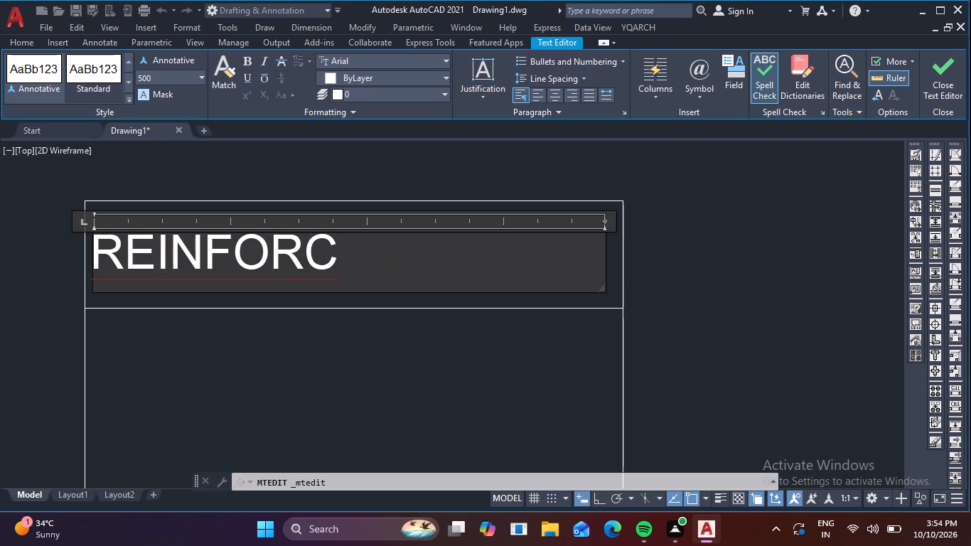
text(ING)
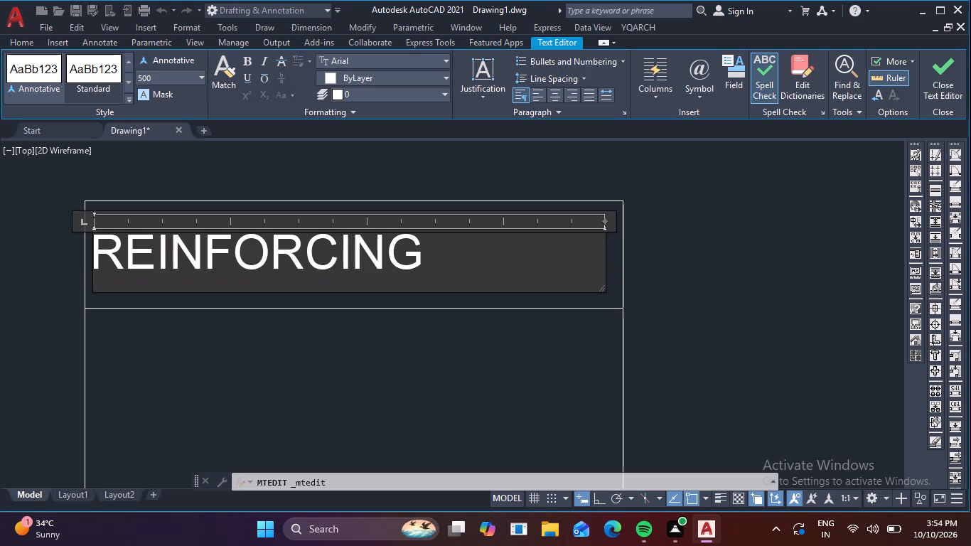
key(space)
text(D)
key(BackSpace)
text(TEEL)
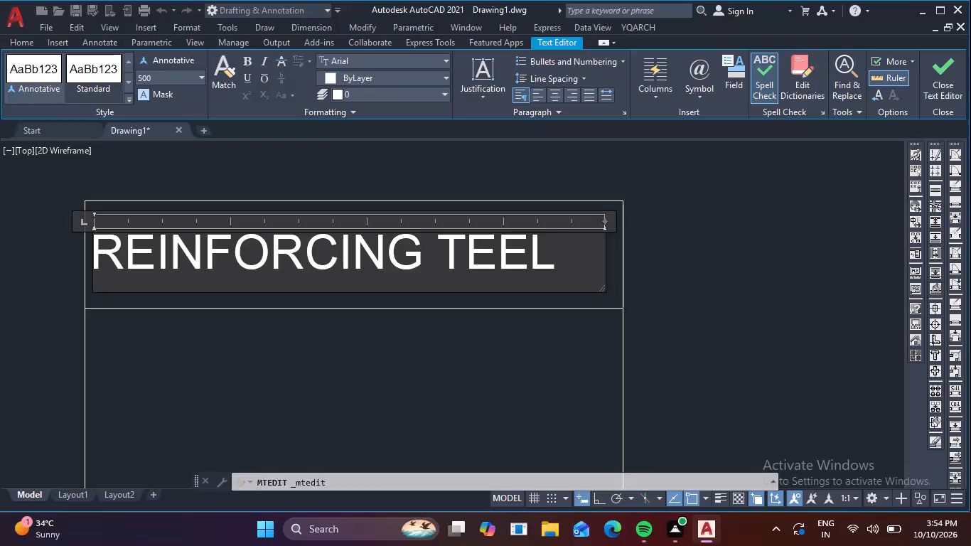
key(Left)
key(Left)
key(Left)
key(Left)
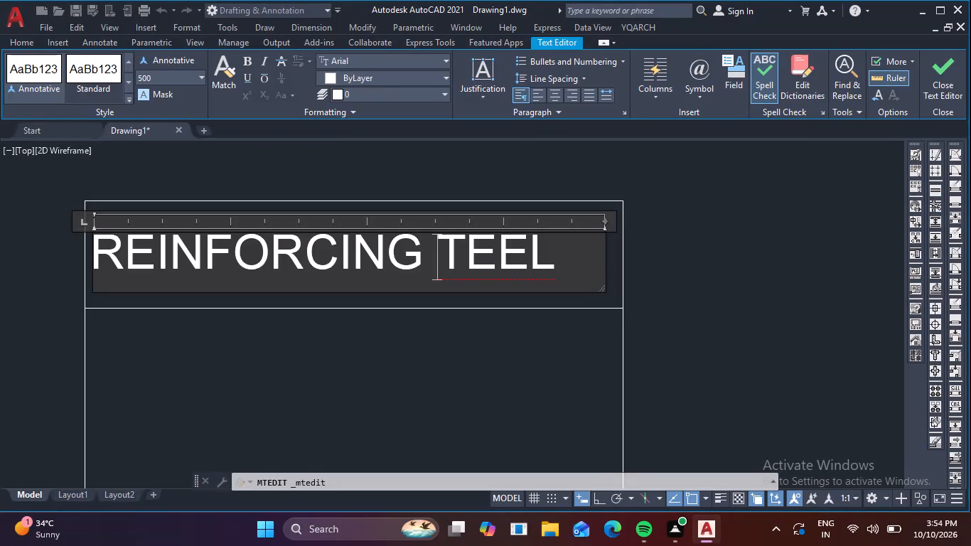
key(s)
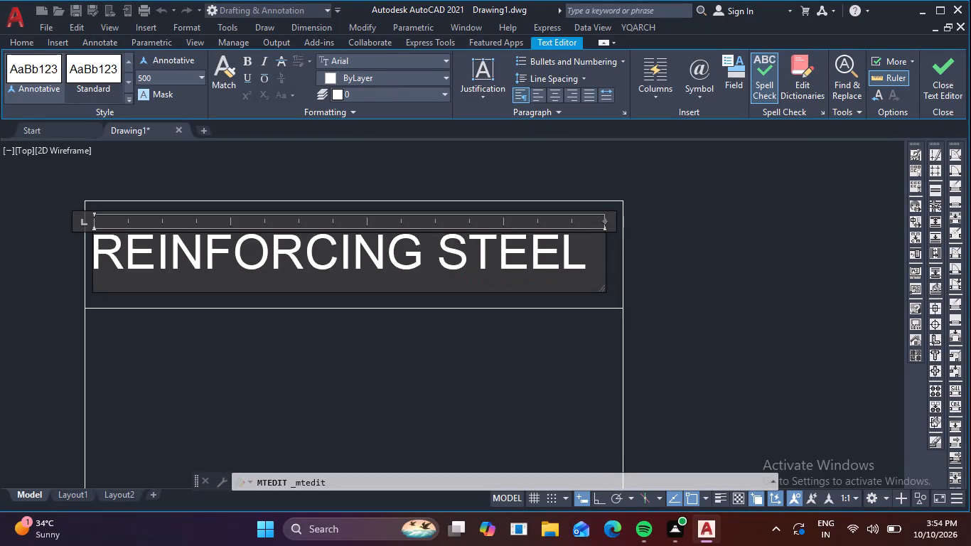
click(419, 359)
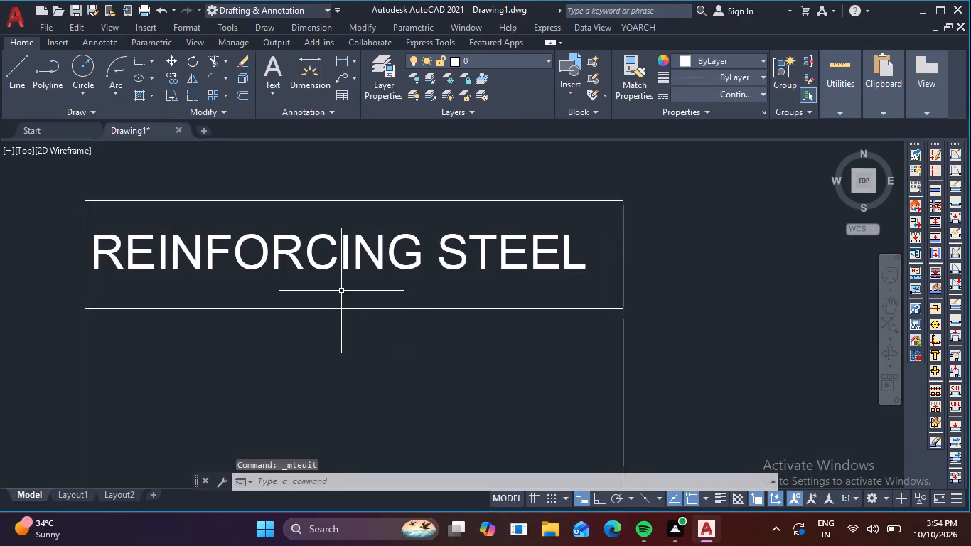
scroll(298, 294, down, 3)
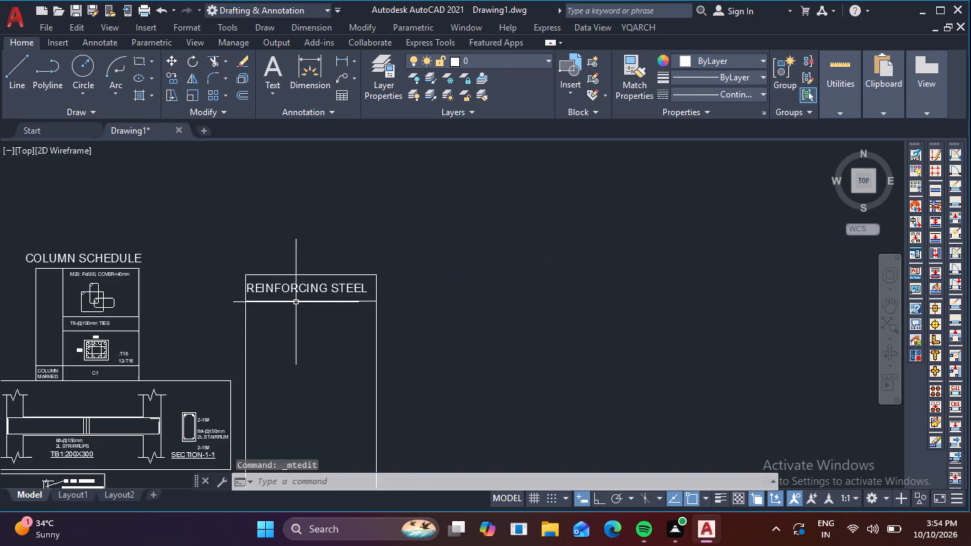
scroll(137, 337, up, 2)
middle_drag(129, 336, 247, 341)
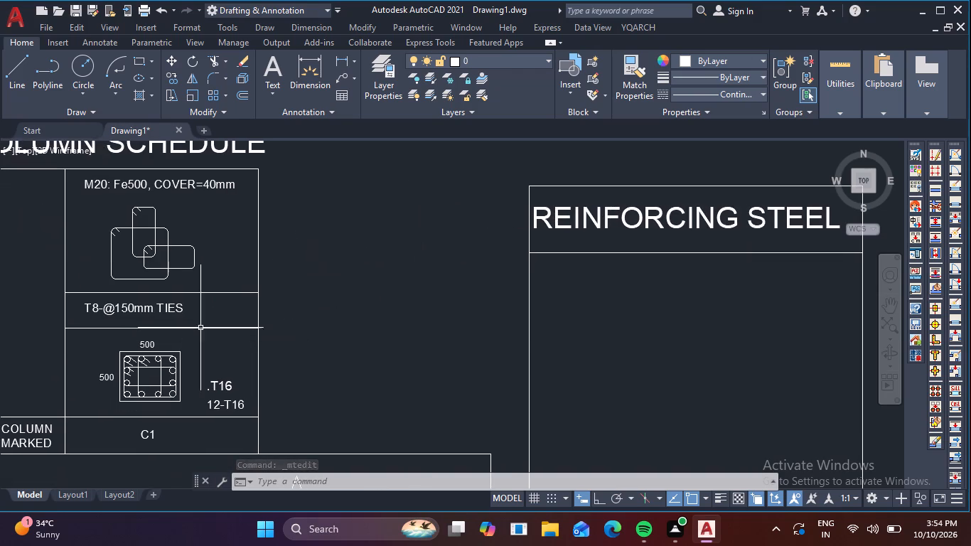
click(163, 309)
text(CO)
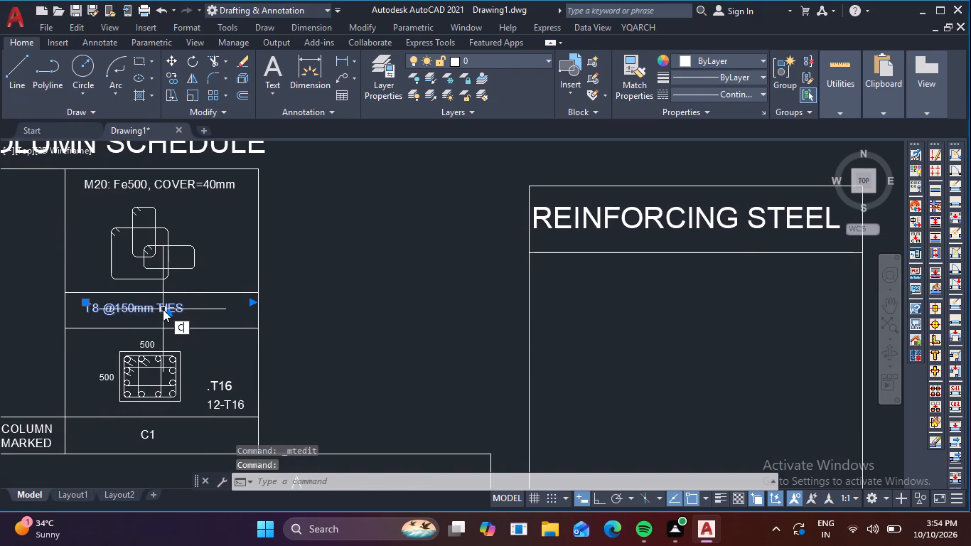
key(space)
click(161, 305)
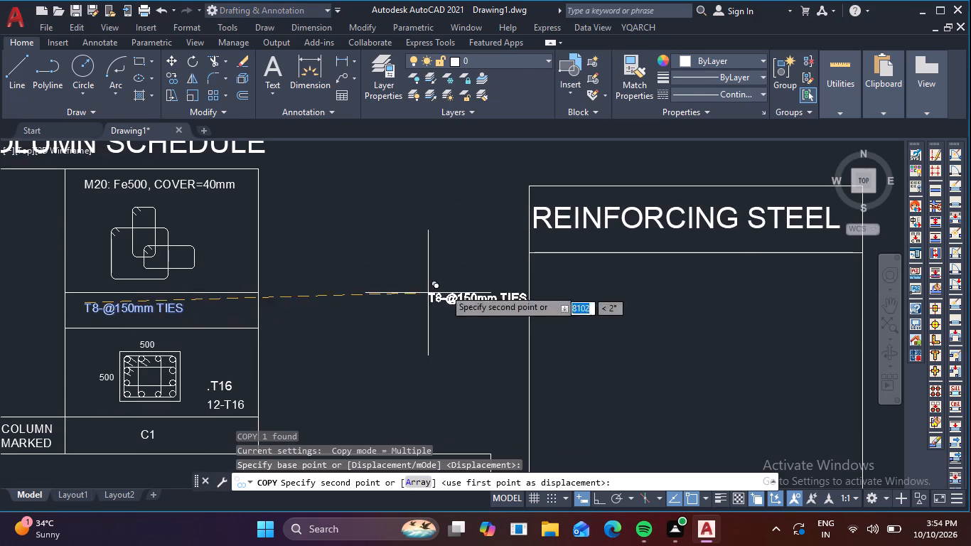
scroll(556, 271, up, 1)
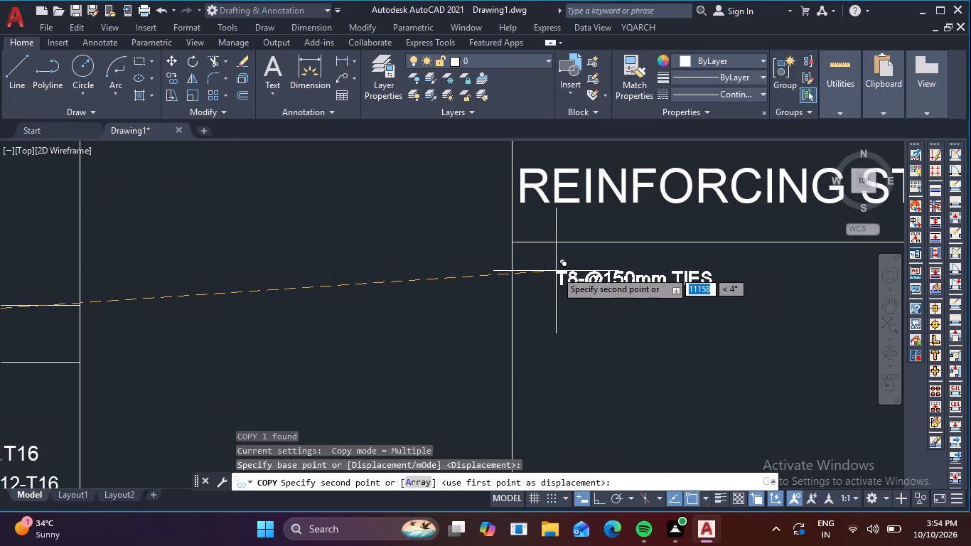
click(548, 257)
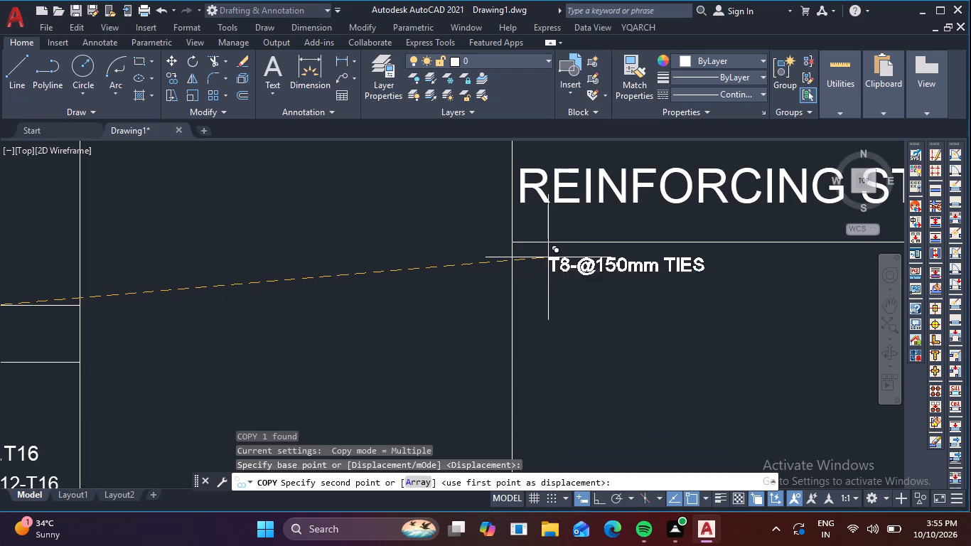
key(Escape)
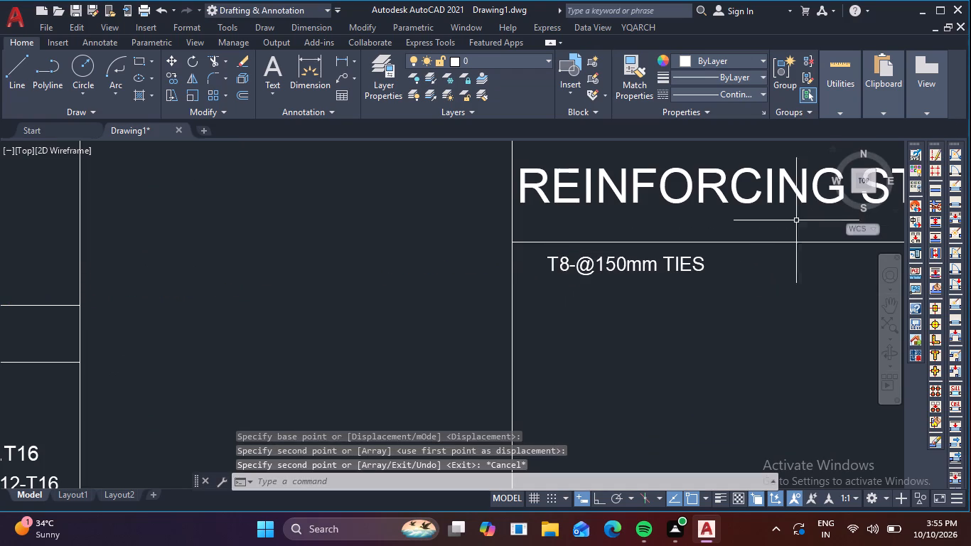
middle_drag(663, 284, 416, 213)
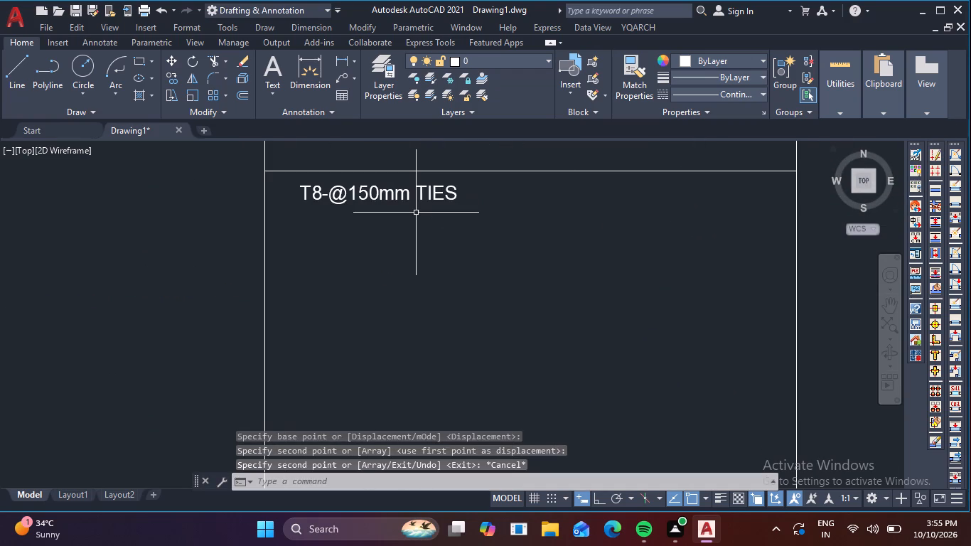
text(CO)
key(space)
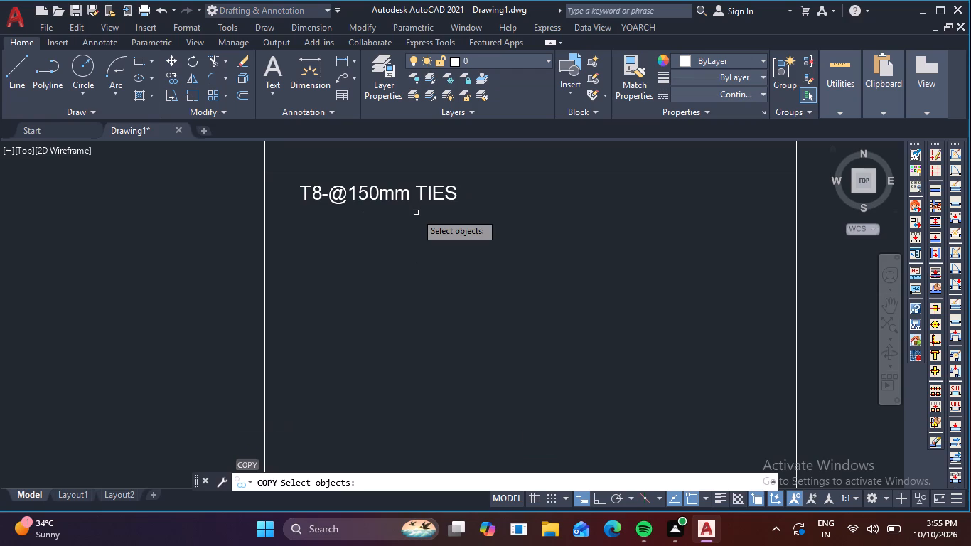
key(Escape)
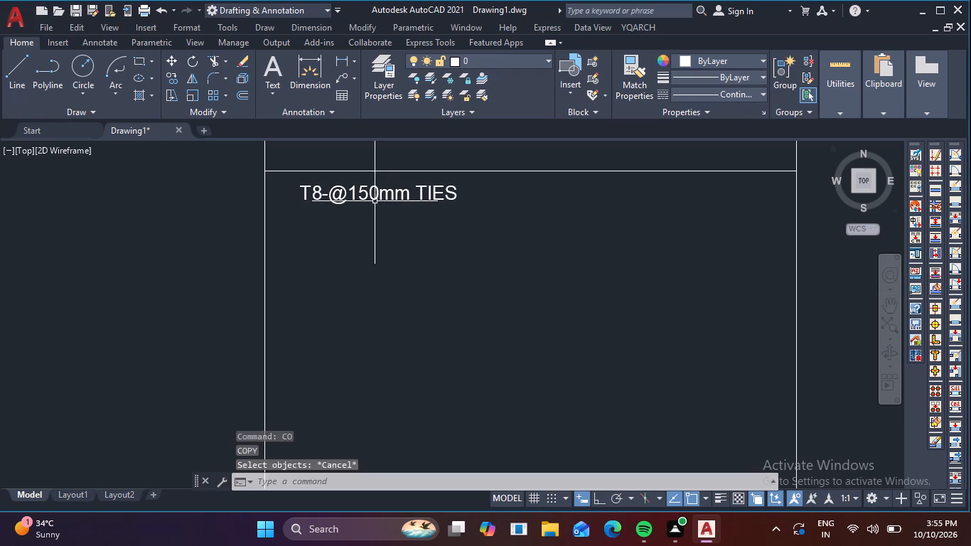
double_click(375, 201)
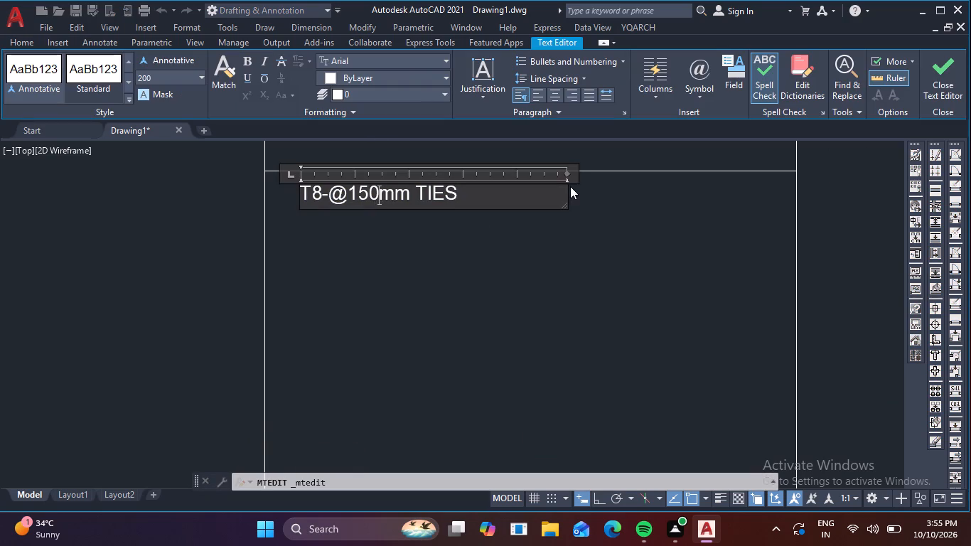
drag(565, 171, 611, 176)
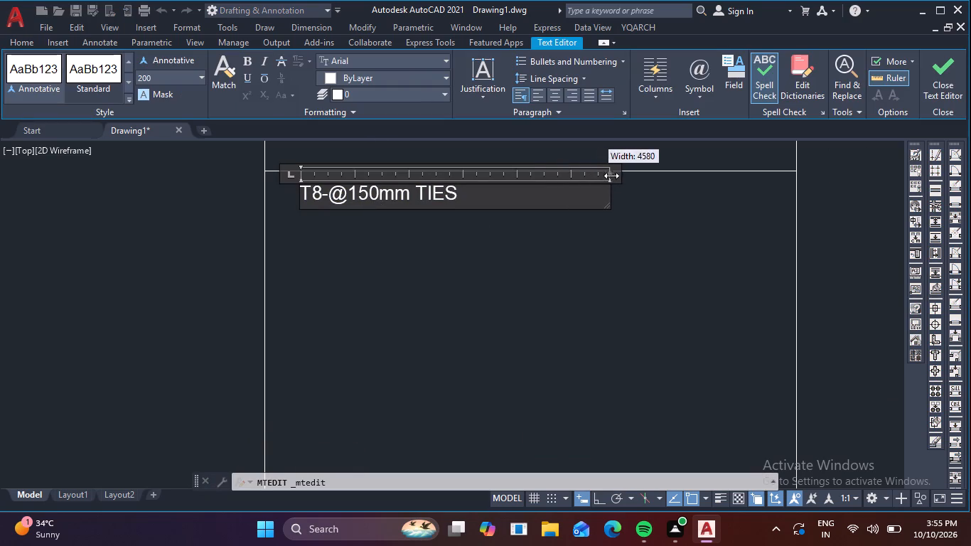
drag(611, 176, 793, 186)
Clear all of the existing wording from the copied text.
click(473, 190)
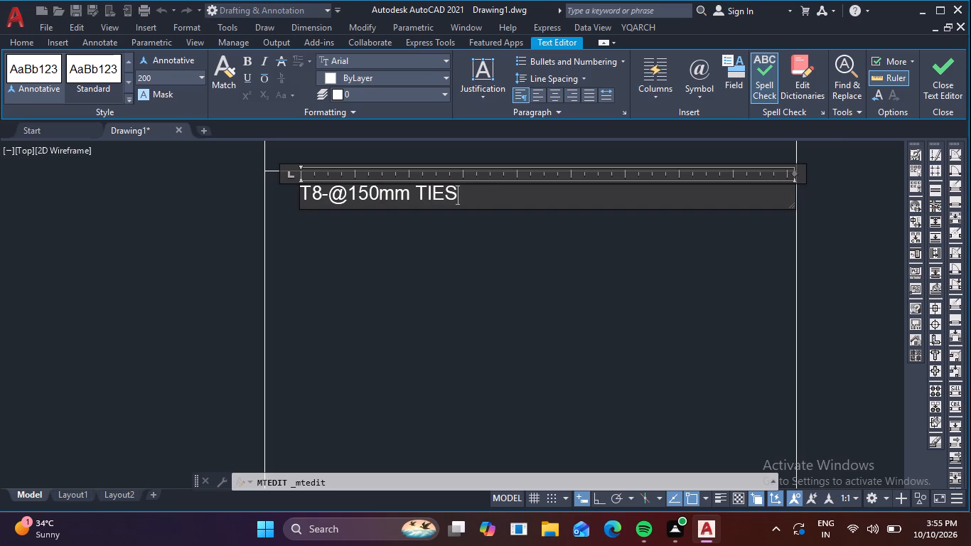
key(BackSpace)
key(BackSpace)
key(BackSpace)
key(BackSpace)
key(BackSpace)
key(BackSpace)
key(BackSpace)
key(BackSpace)
key(BackSpace)
key(BackSpace)
key(BackSpace)
key(BackSpace)
key(BackSpace)
key(BackSpace)
key(BackSpace)
key(BackSpace)
key(BackSpace)
key(BackSpace)
key(BackSpace)
key(BackSpace)
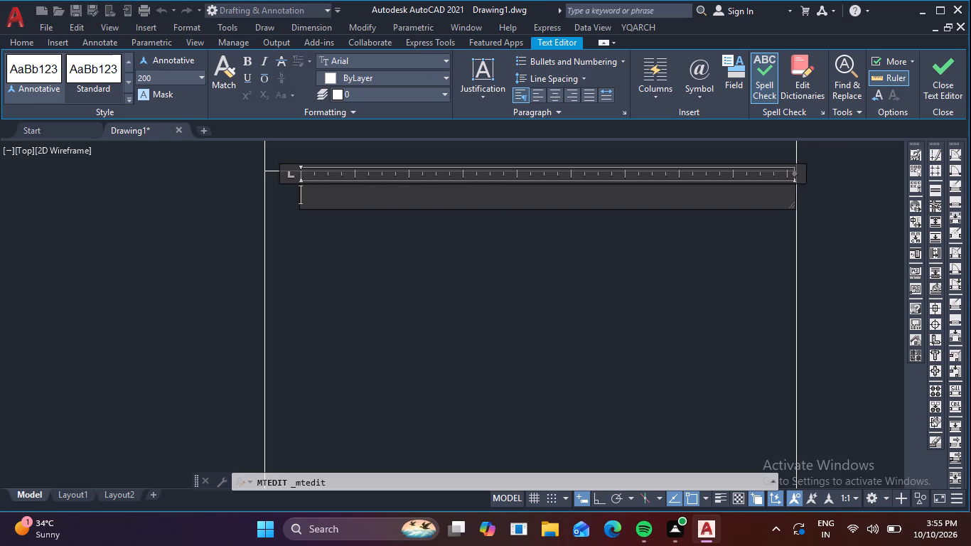
key(BackSpace)
Enter the note's first line as "1. ALL REINFORCEMENT STEEL WILL BE OF TEASTED", as plain text without automatic list formatting.
text(ALL)
key(BackSpace)
key(BackSpace)
key(BackSpace)
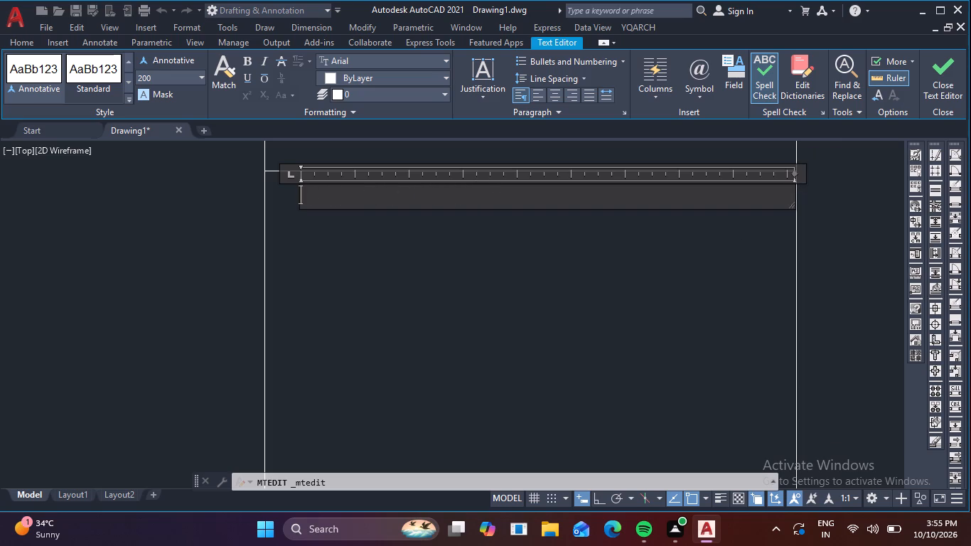
key(1)
text(.)
key(space)
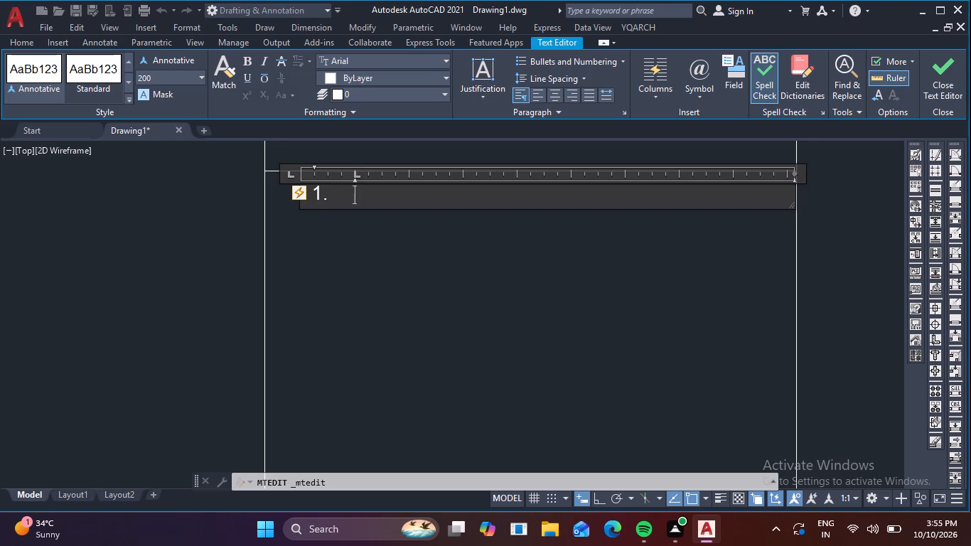
key(BackSpace)
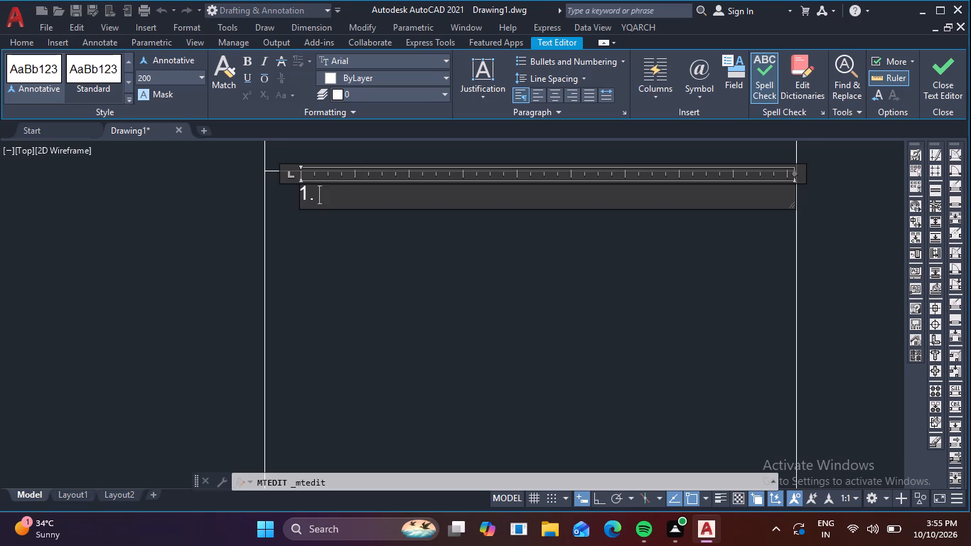
text(ALL)
key(space)
text(RE)
text(INFOE)
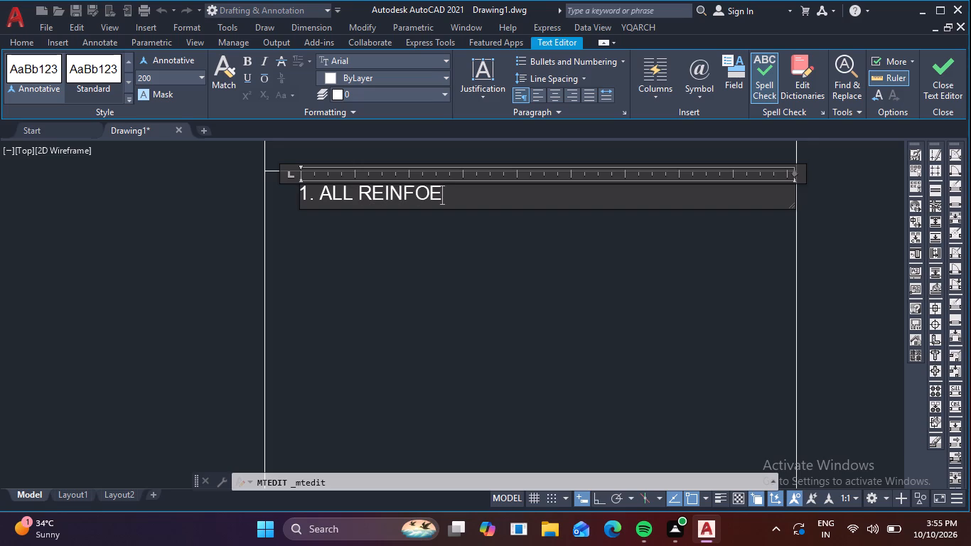
key(BackSpace)
text(RCEMENT)
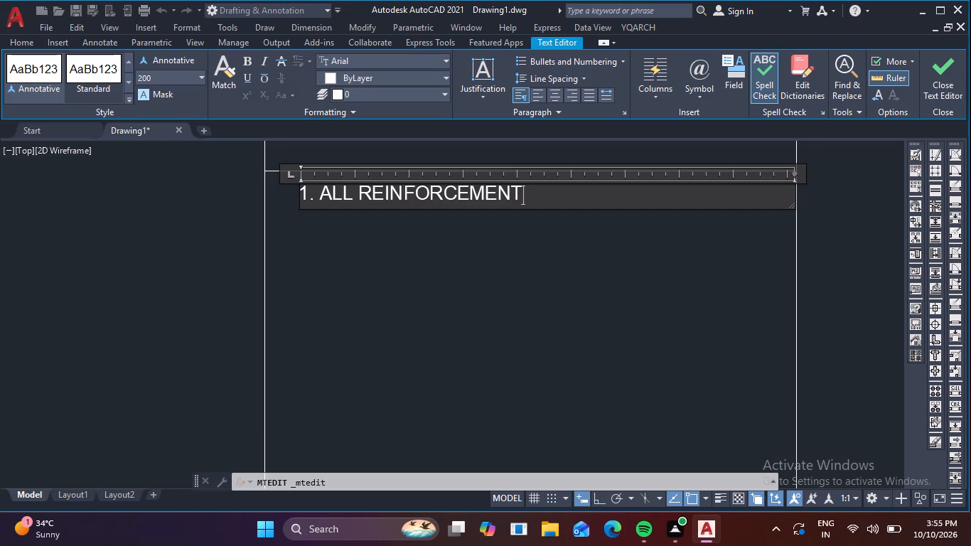
key(space)
text(STEE)
key(l)
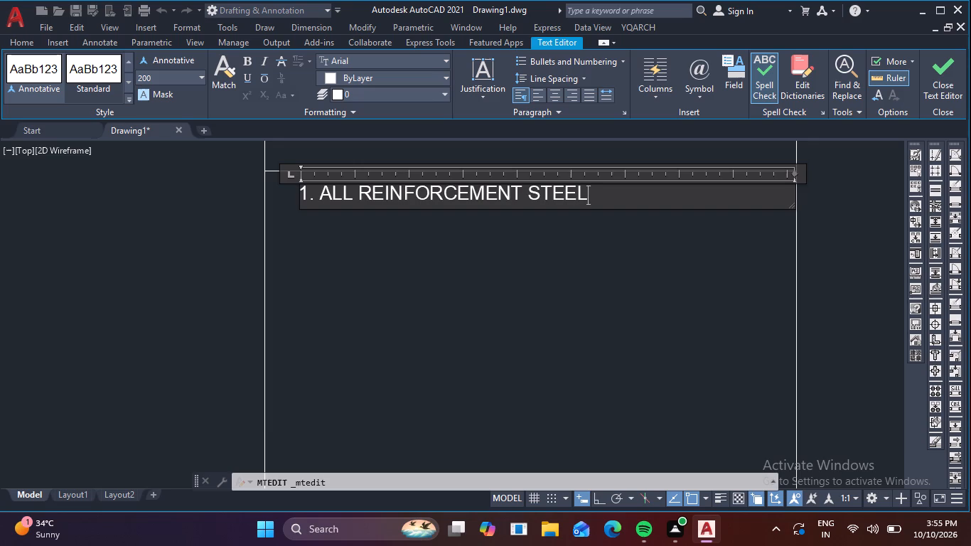
key(space)
text(WILL)
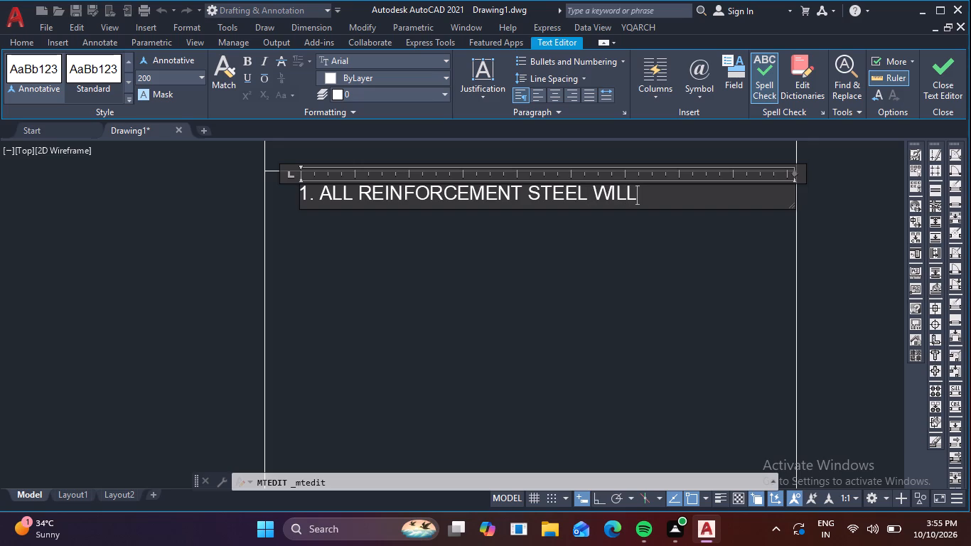
key(space)
text(BE)
key(space)
text(OF)
key(space)
text(TEA)
text(STED)
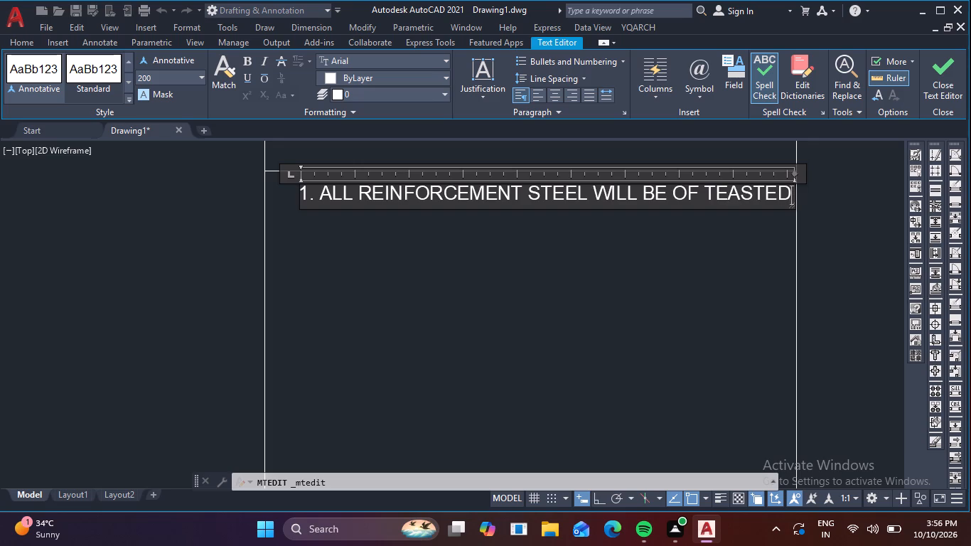
Add a second line to note 1 reading "QUALITY CONFIRMING TO IS: 1786 LATEST." and finish editing the text.
key(Return)
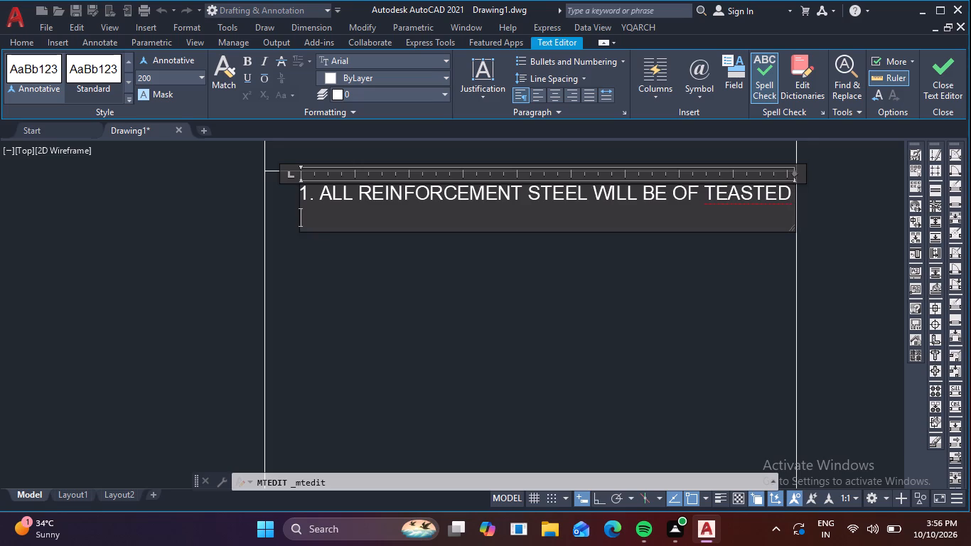
key(q)
text(UA)
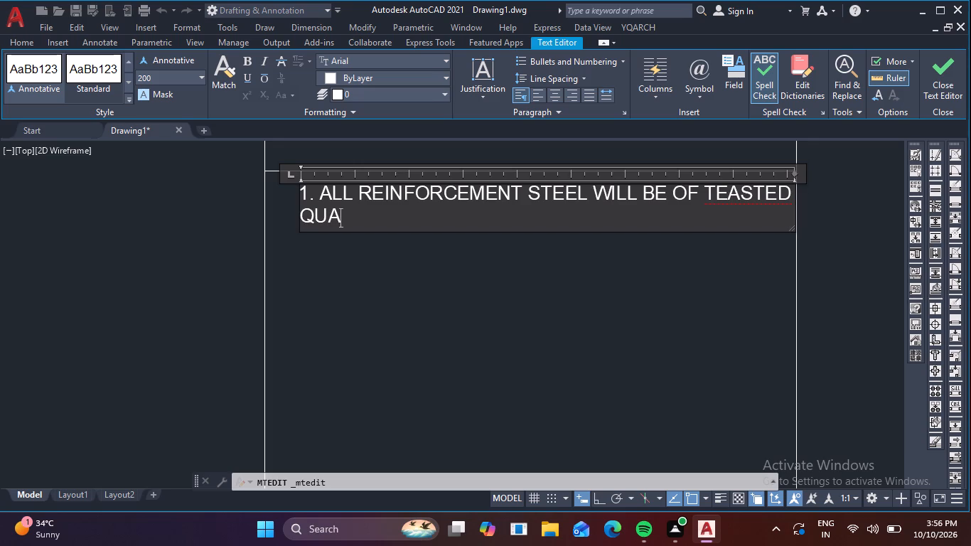
text(LITY)
key(space)
text(C)
text(ON)
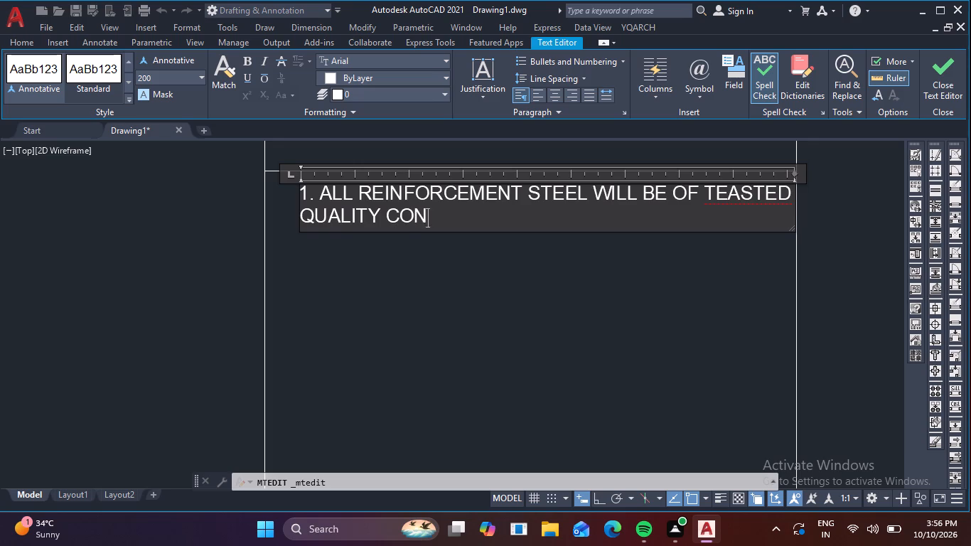
text(FI)
key(r)
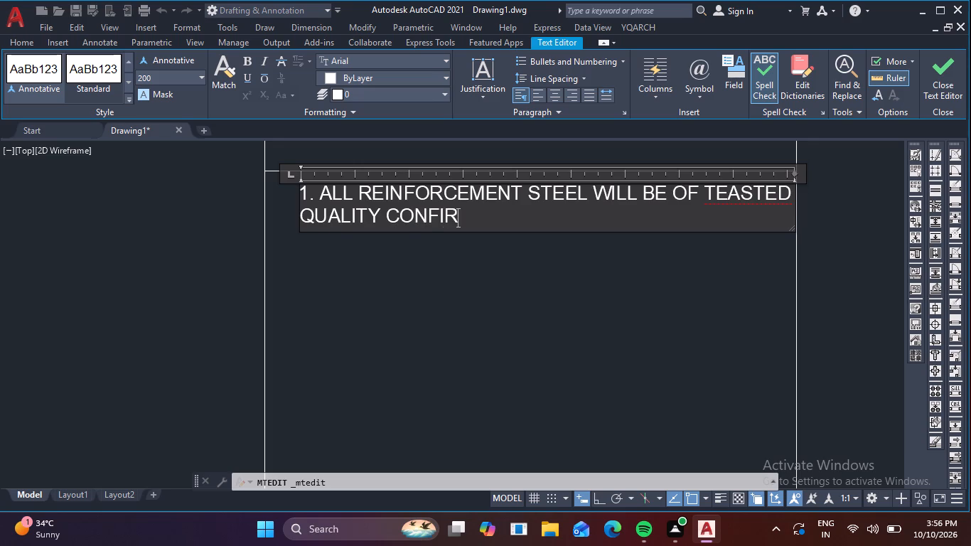
text(MING)
key(space)
text(TO)
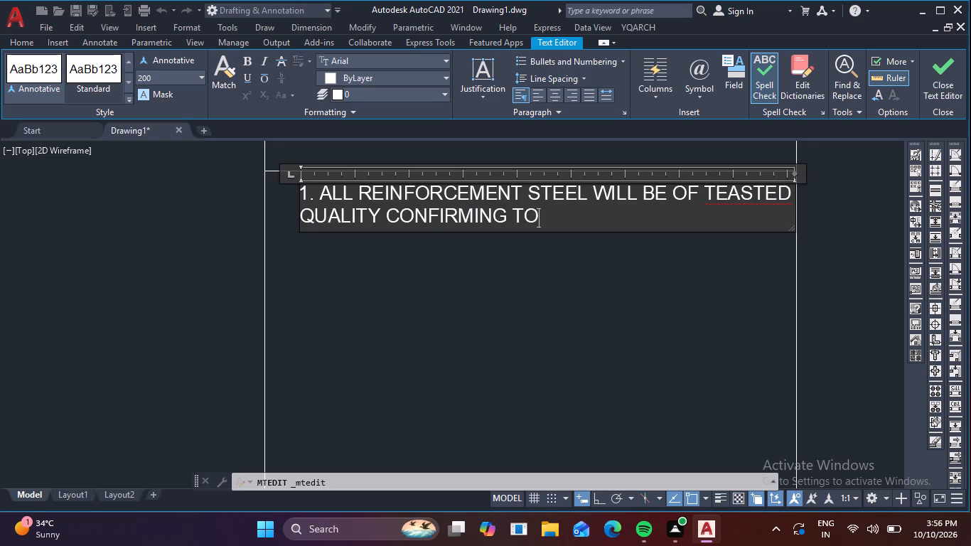
key(space)
text(IS)
key(space)
key(BackSpace)
text(:)
key(space)
text(17)
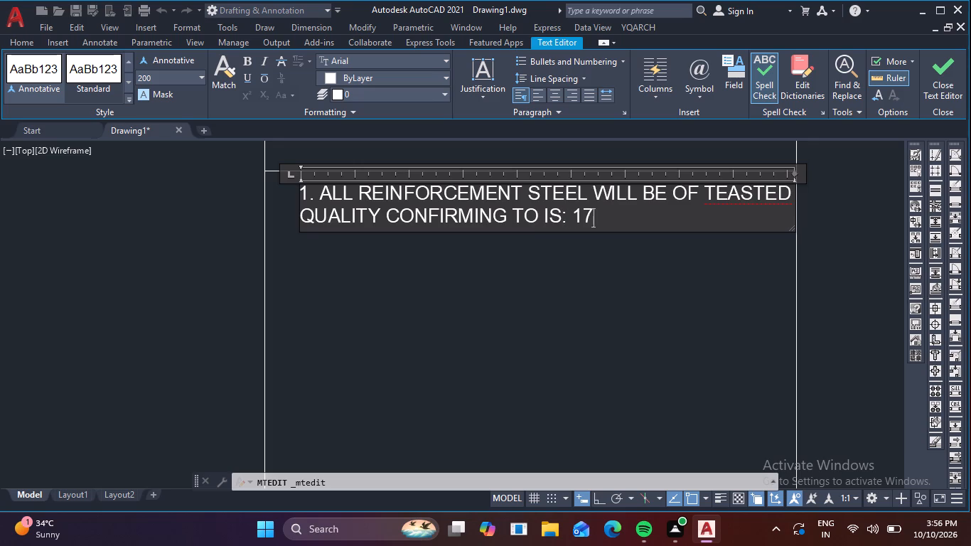
key(8)
key(6)
key(space)
text(OF)
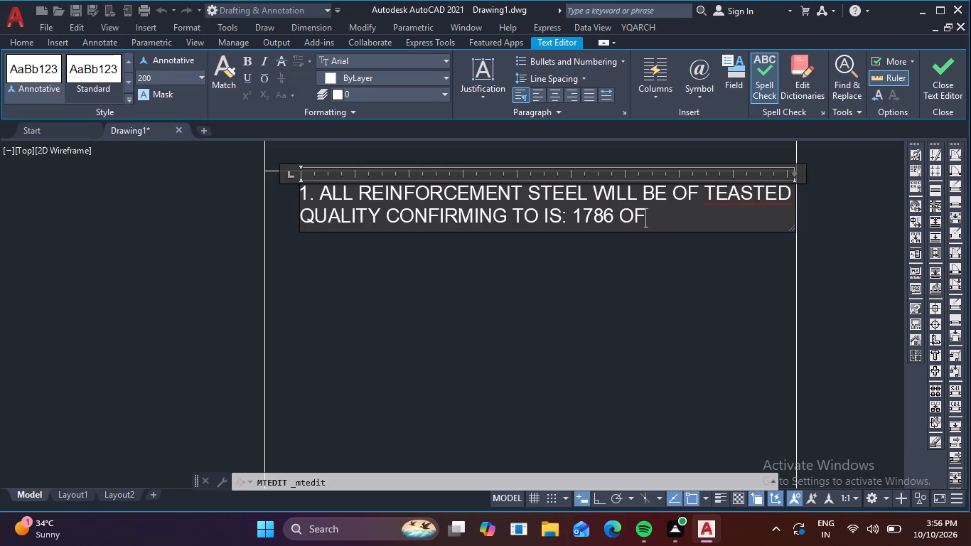
key(BackSpace)
key(BackSpace)
text(LA)
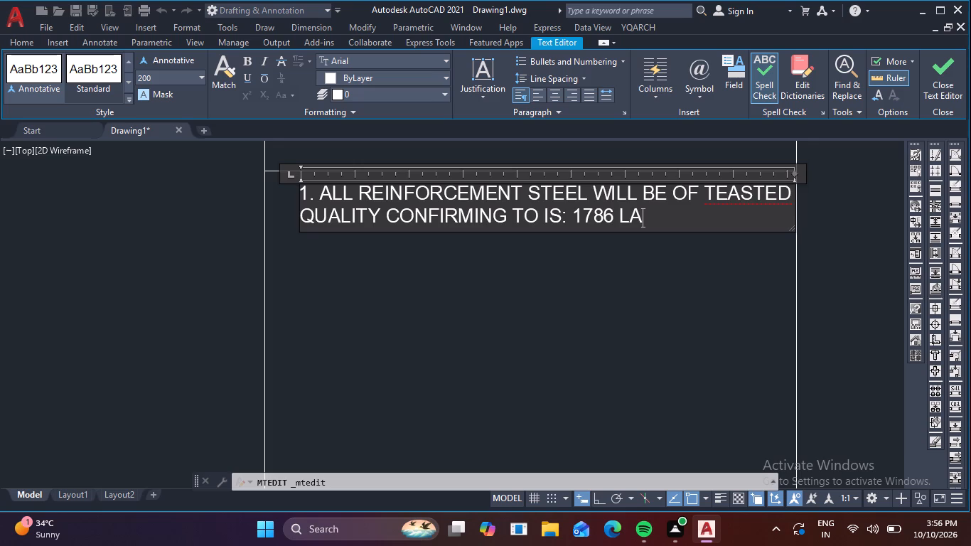
text(TE)
text(ST)
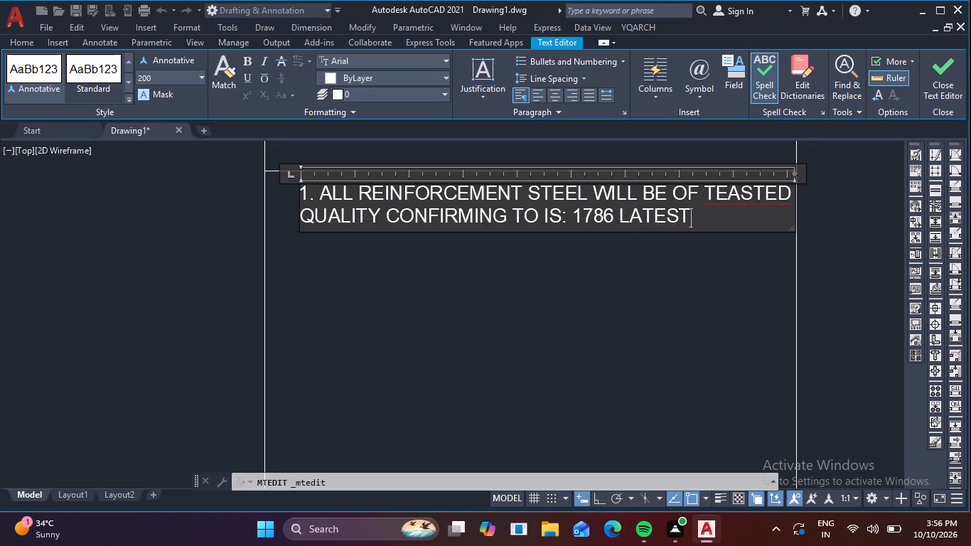
key(period)
click(555, 255)
Copy note 1 straight down by about 870 units, with Ortho on, to sit directly below the original.
click(510, 210)
click(504, 213)
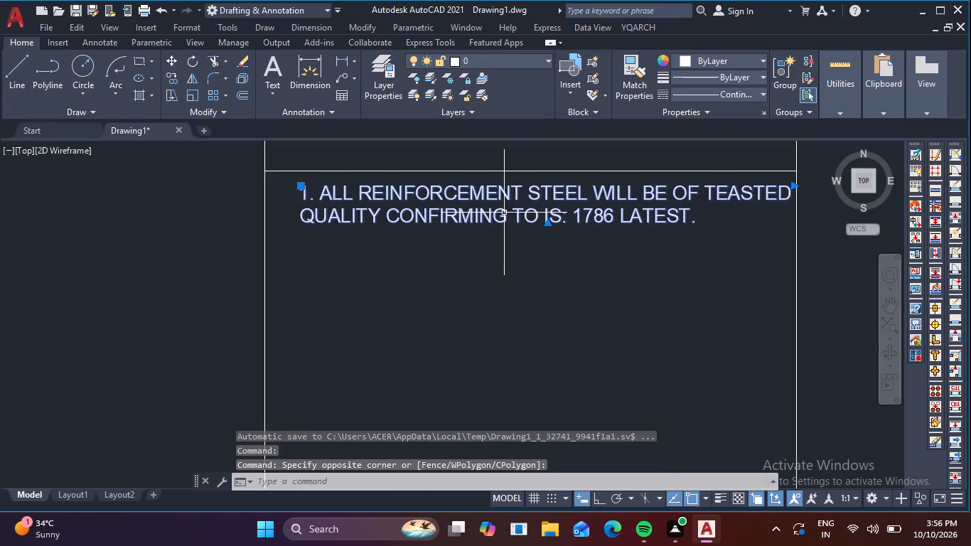
text(CO)
key(space)
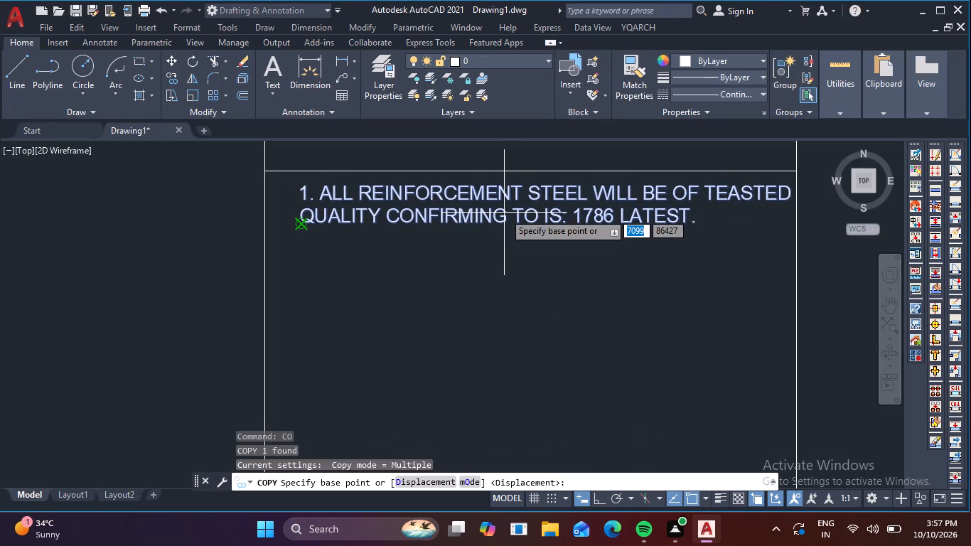
click(307, 196)
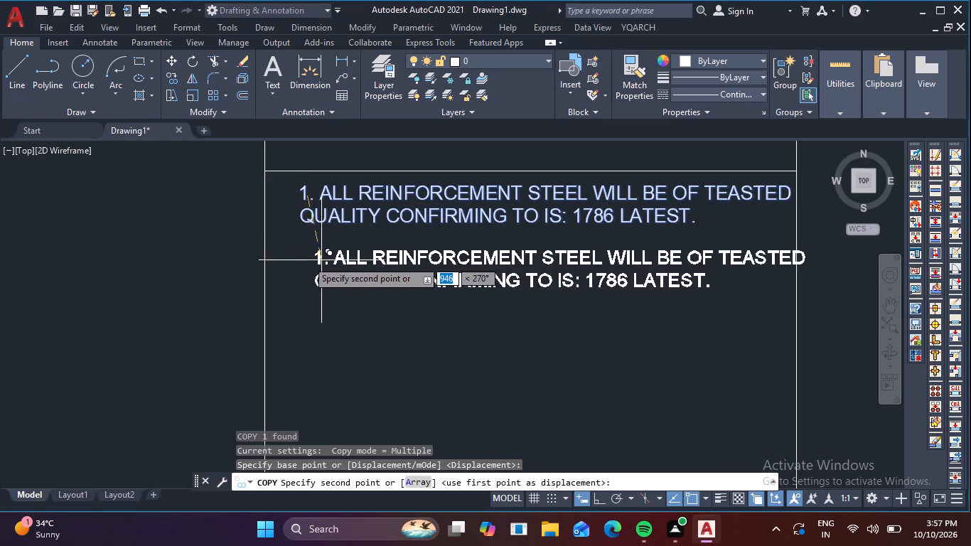
key(F8)
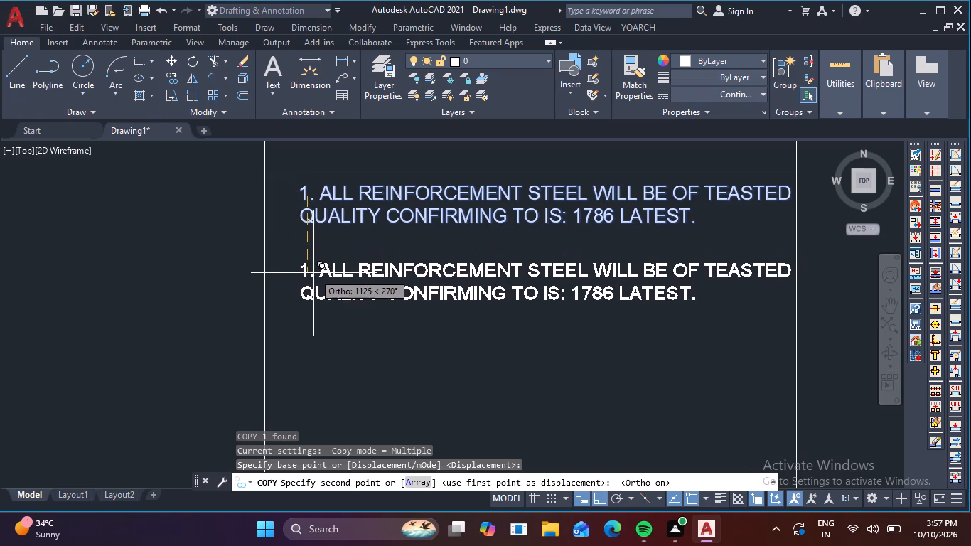
click(313, 255)
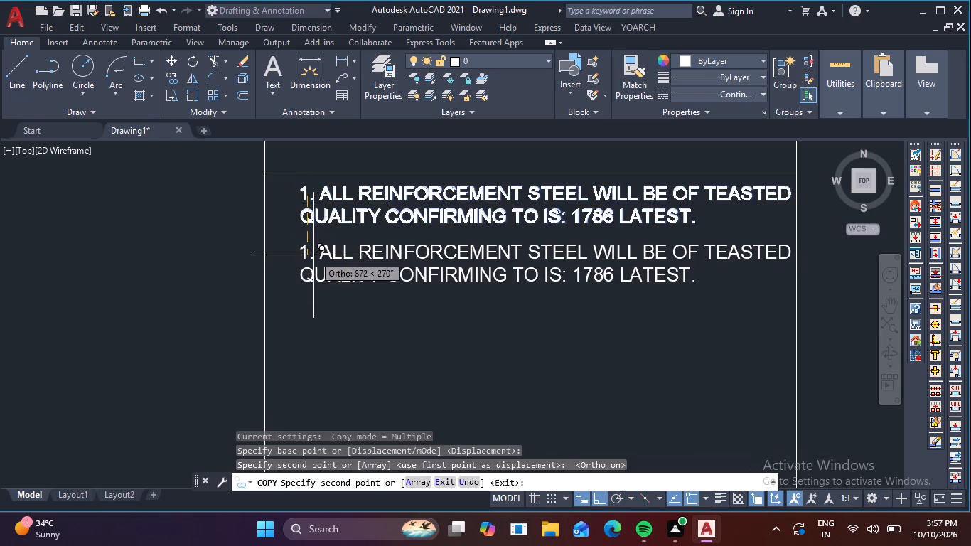
key(Escape)
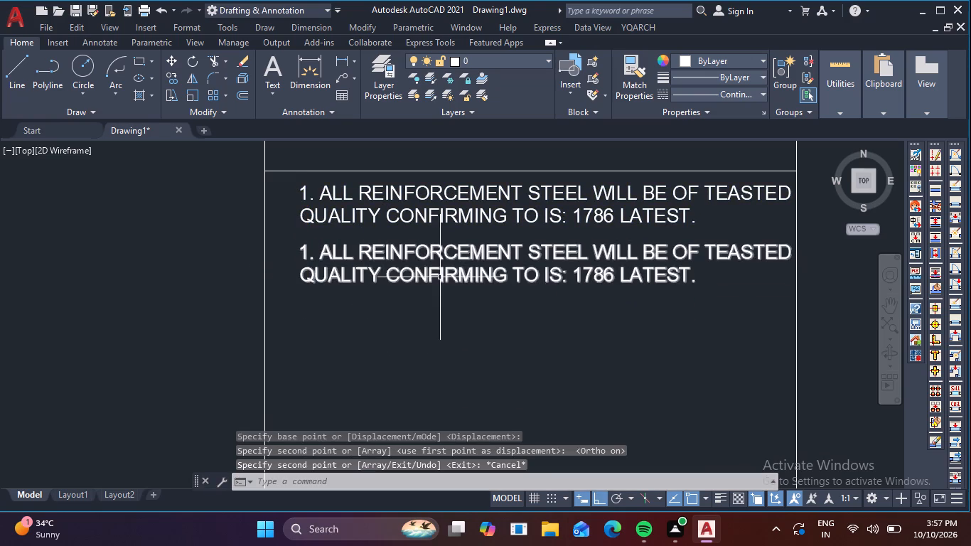
Correct the spelling of "TEASTED" to "TESTED" in the original note 1.
double_click(441, 277)
click(717, 278)
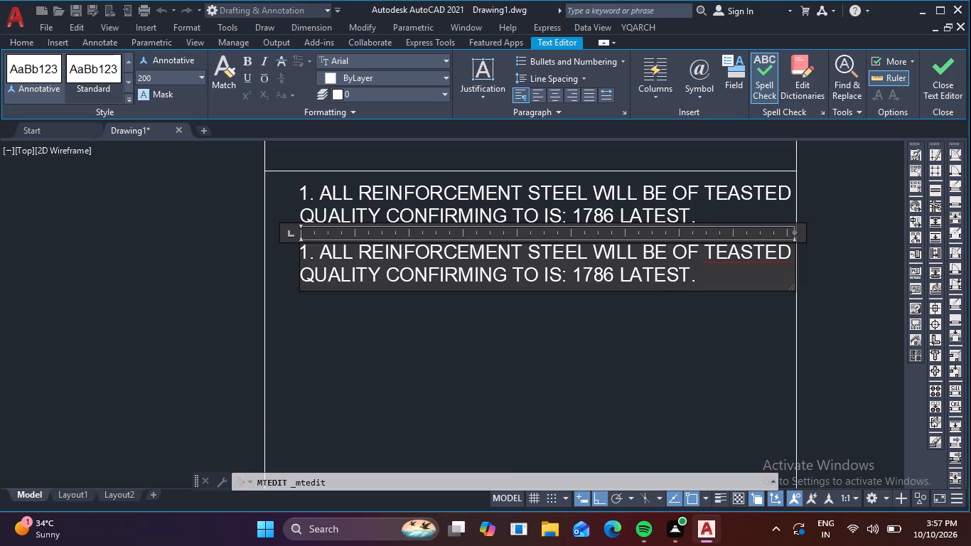
triple_click(757, 186)
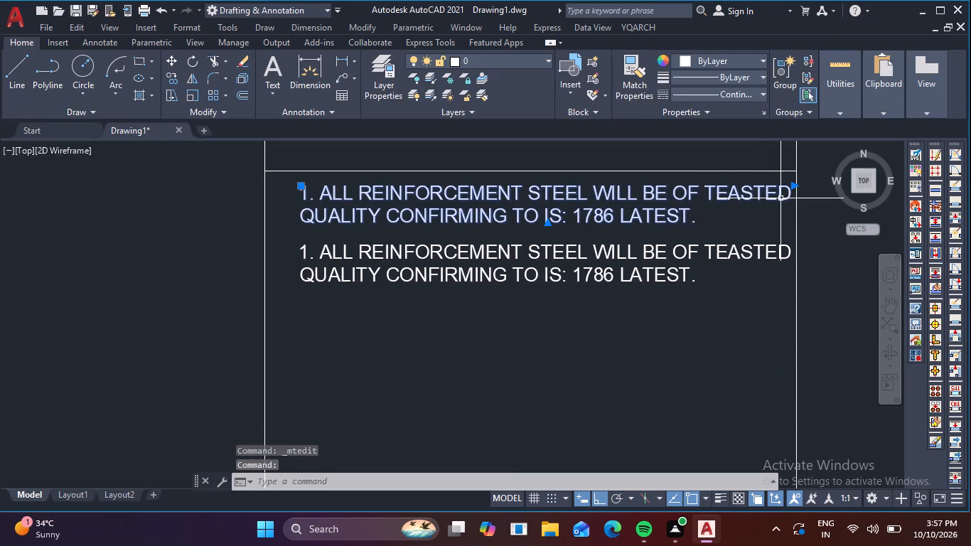
double_click(780, 198)
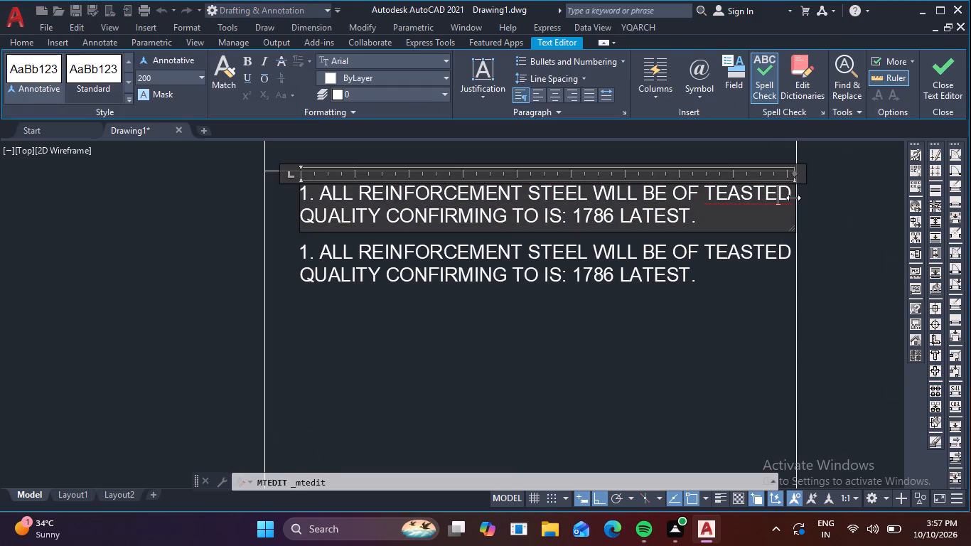
click(740, 198)
key(BackSpace)
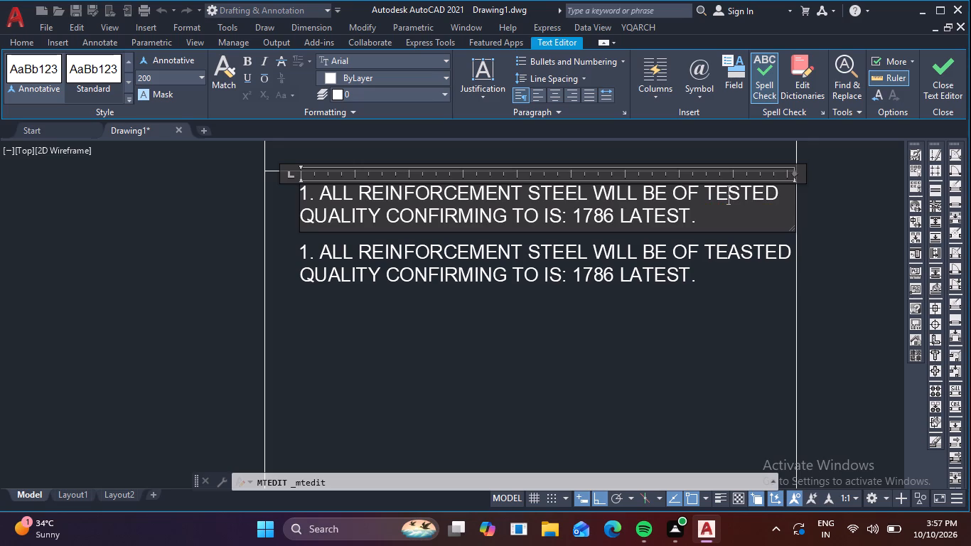
click(717, 250)
Open the copied note below note 1 for editing and clear all of its wording.
double_click(717, 250)
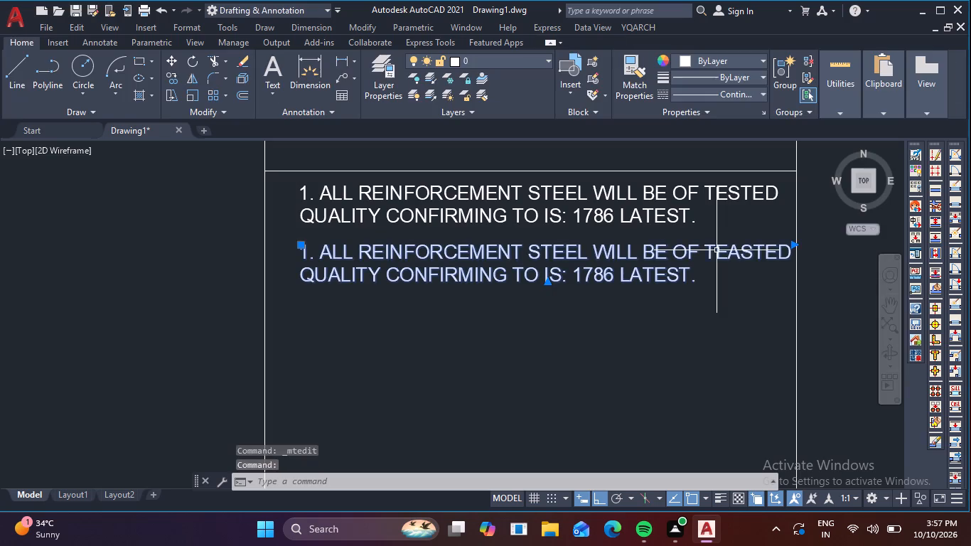
click(702, 267)
key(BackSpace)
key(BackSpace)
key(BackSpace)
key(BackSpace)
key(BackSpace)
key(BackSpace)
key(BackSpace)
key(BackSpace)
key(BackSpace)
key(BackSpace)
key(BackSpace)
key(BackSpace)
key(BackSpace)
key(BackSpace)
key(BackSpace)
key(BackSpace)
key(BackSpace)
key(BackSpace)
key(BackSpace)
key(BackSpace)
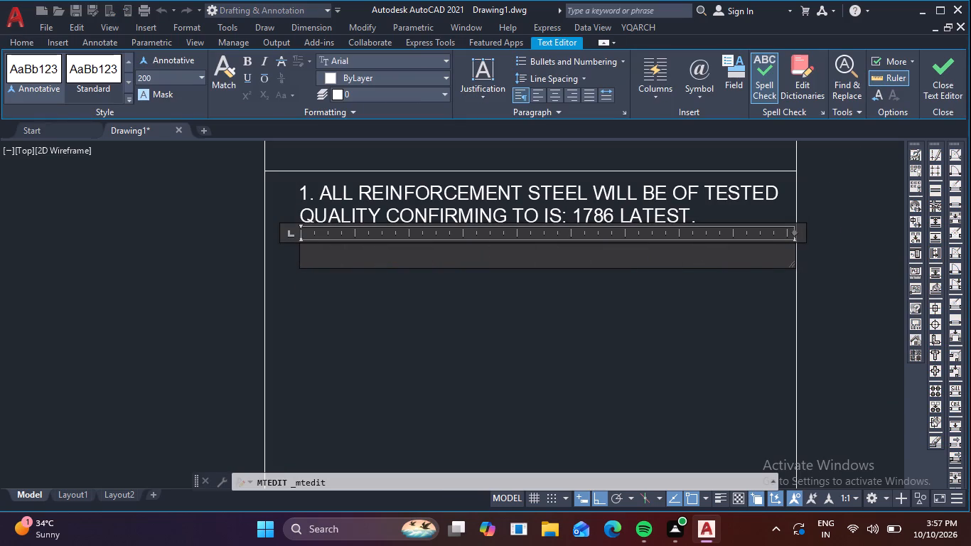
Begin the emptied note below note 1 with the wording "2.REFER TO HIGH YIELD".
text(2.)
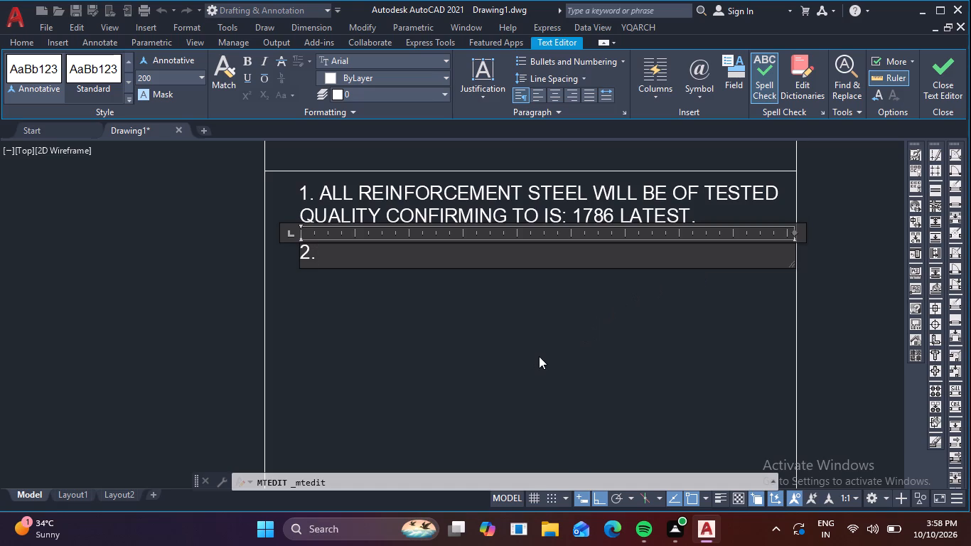
text(RE)
text(FE)
key(r)
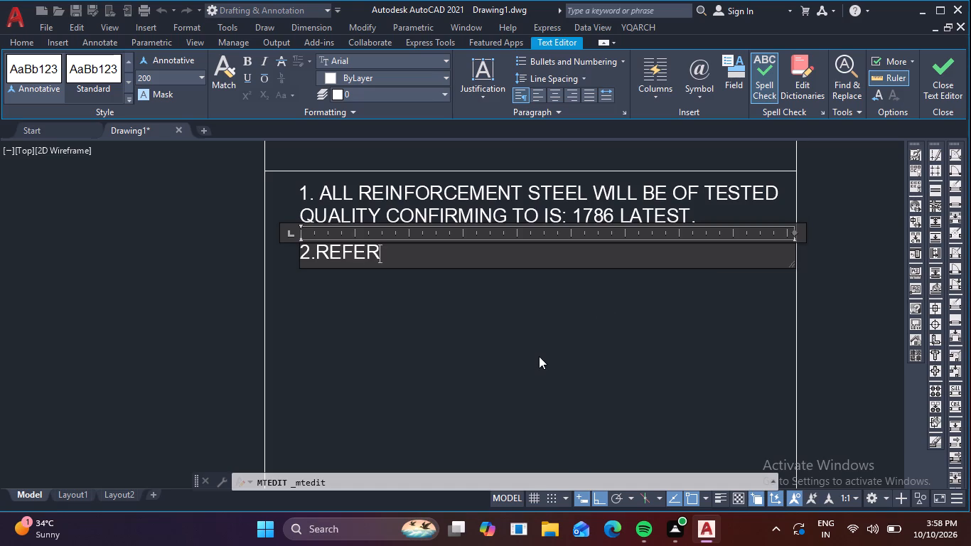
key(space)
text(TO)
key(space)
text(HI)
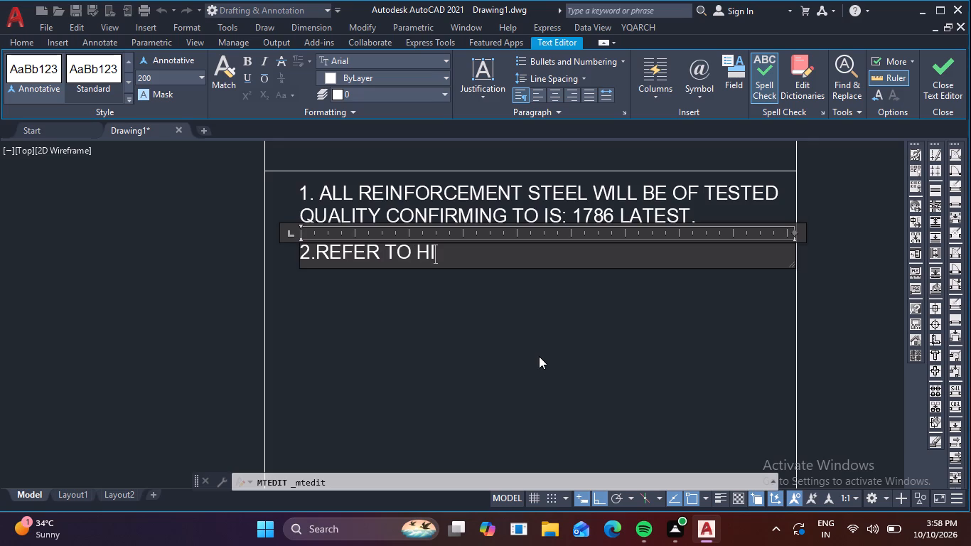
text(GH)
key(space)
text(YE)
key(Return)
key(i)
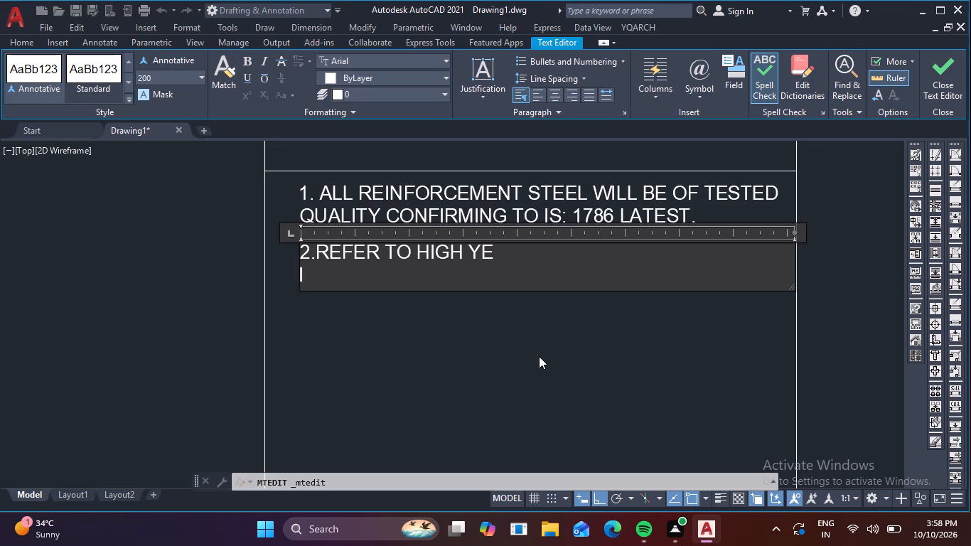
key(BackSpace)
key(BackSpace)
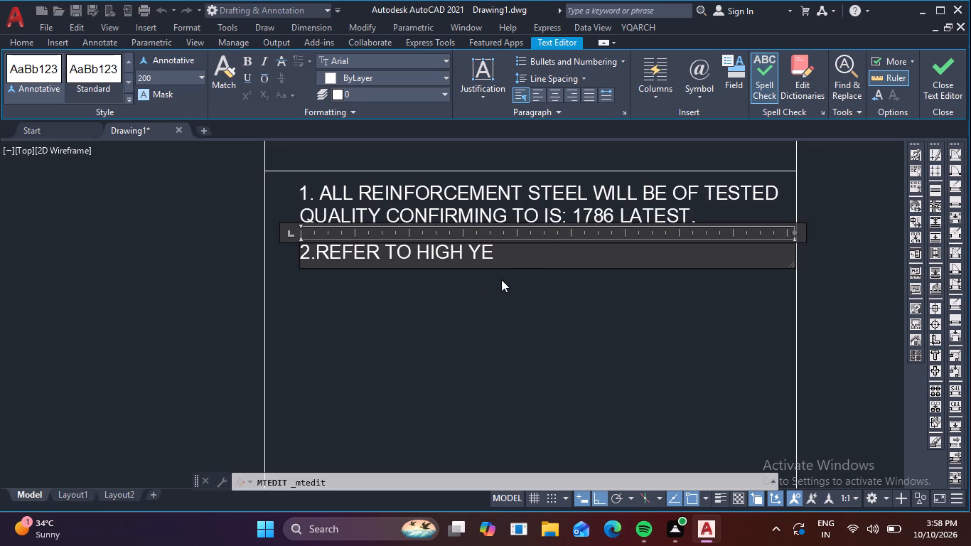
key(BackSpace)
key(i)
key(e)
text(LD)
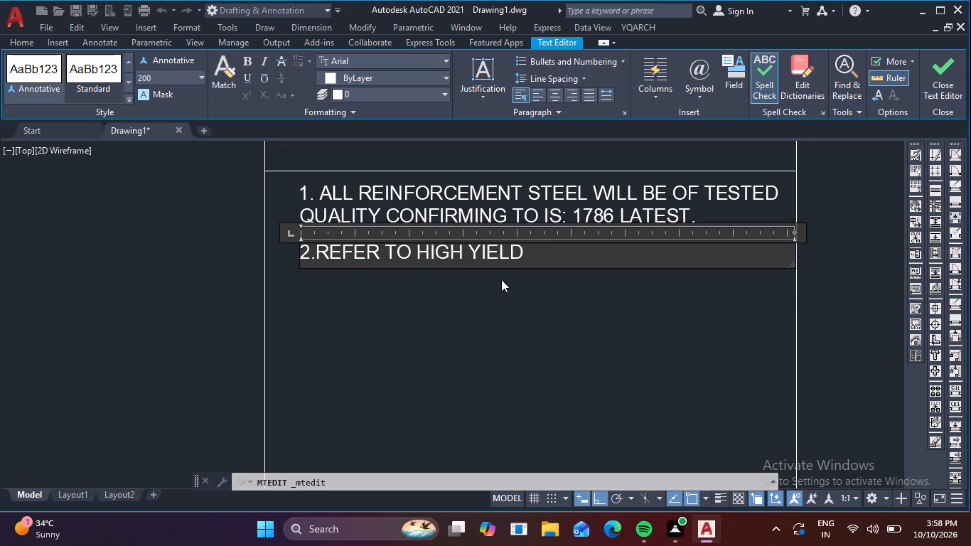
Continue the first line of note 2 with "STRENGTH DEFORMED".
key(space)
text(S)
text(TEE)
key(l)
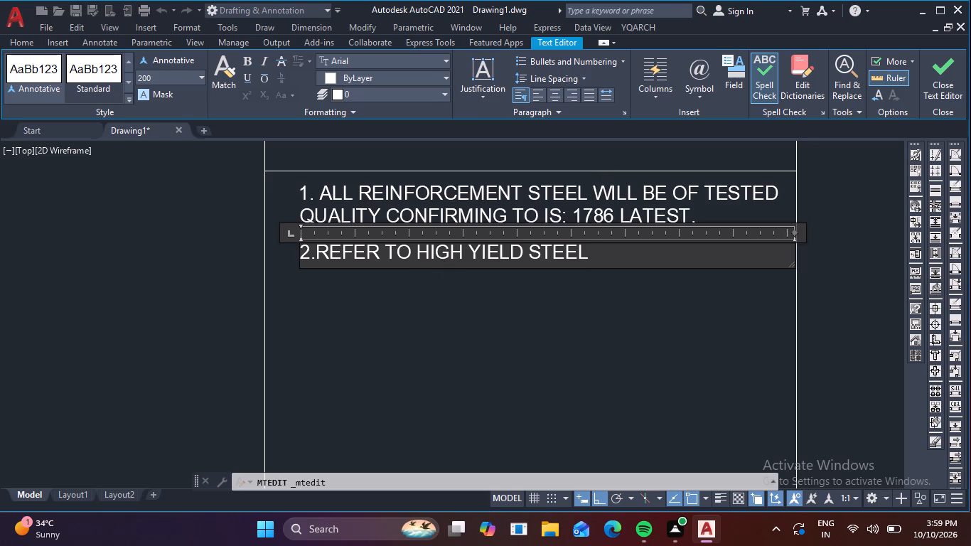
key(BackSpace)
key(BackSpace)
key(BackSpace)
key(BackSpace)
key(BackSpace)
text(ST)
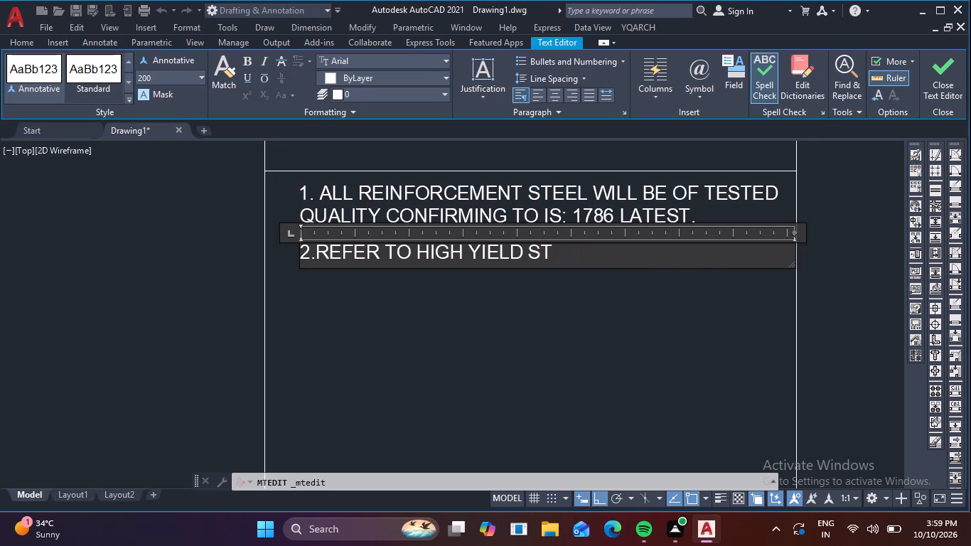
key(r)
text(EN)
text(GTH)
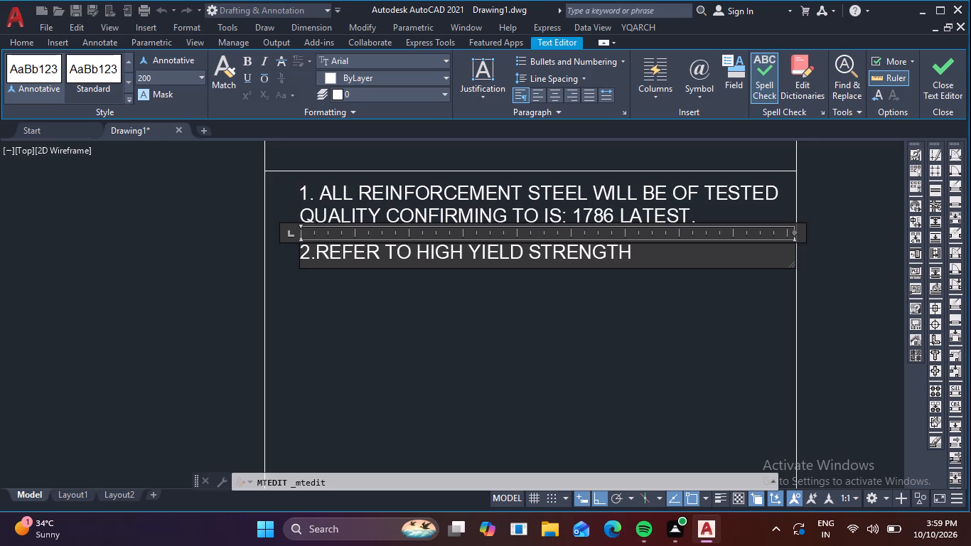
key(space)
text(DE)
key(f)
key(o)
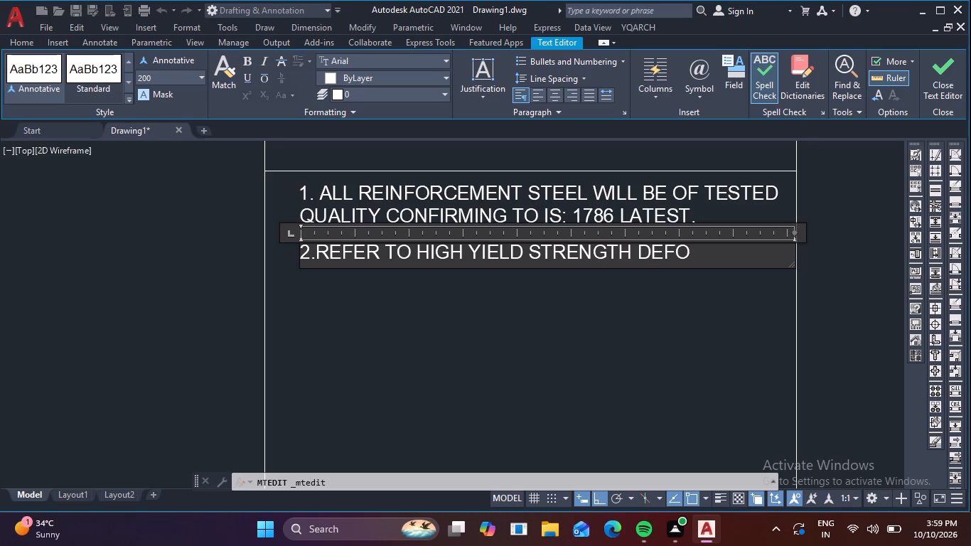
key(r)
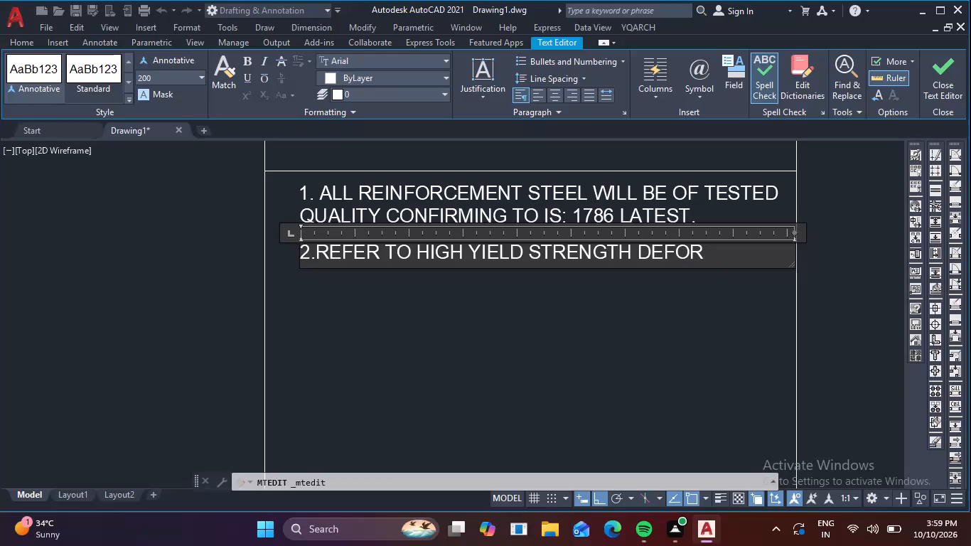
text(ME)
key(d)
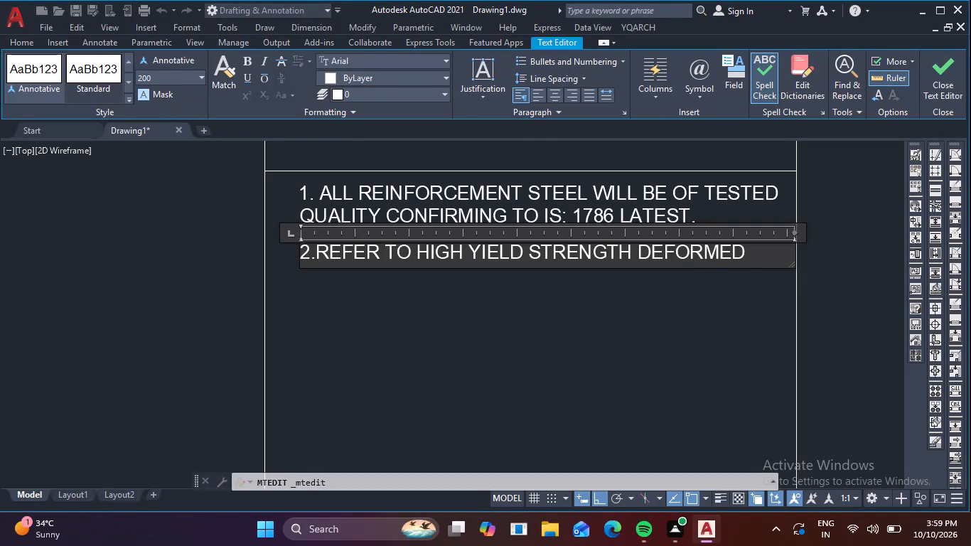
Start a new line in note 2 with the wording "BARS WITH CHARACTERISTIC".
key(Return)
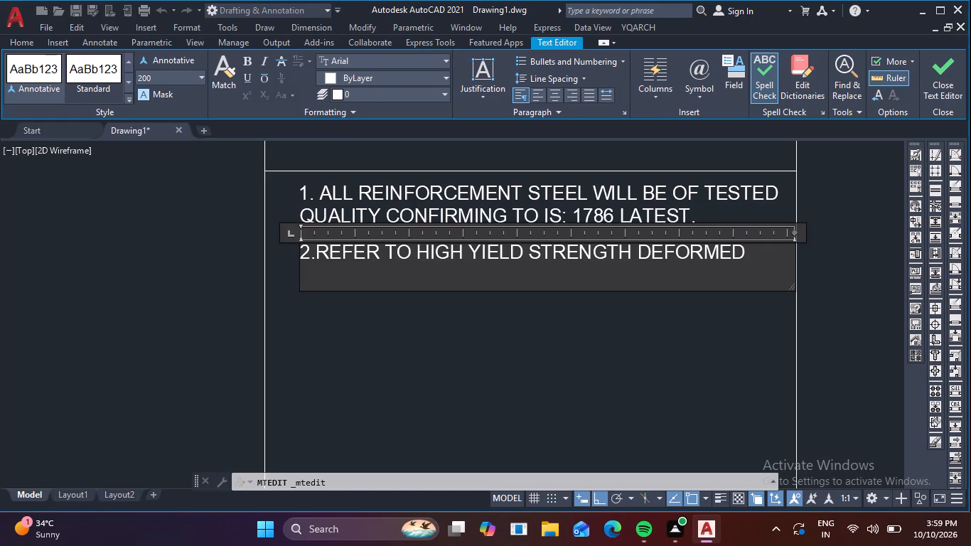
text(BA)
text(RS)
key(space)
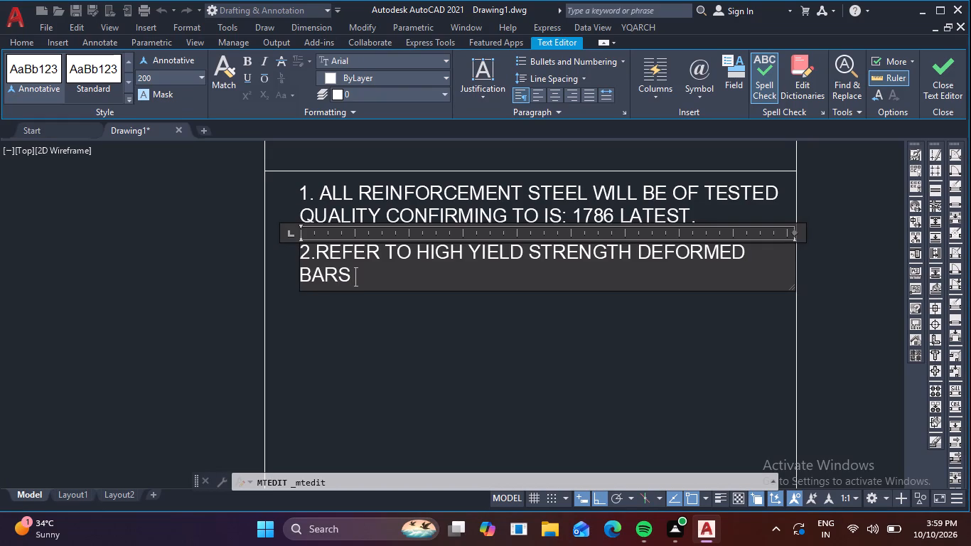
text(WITH)
key(space)
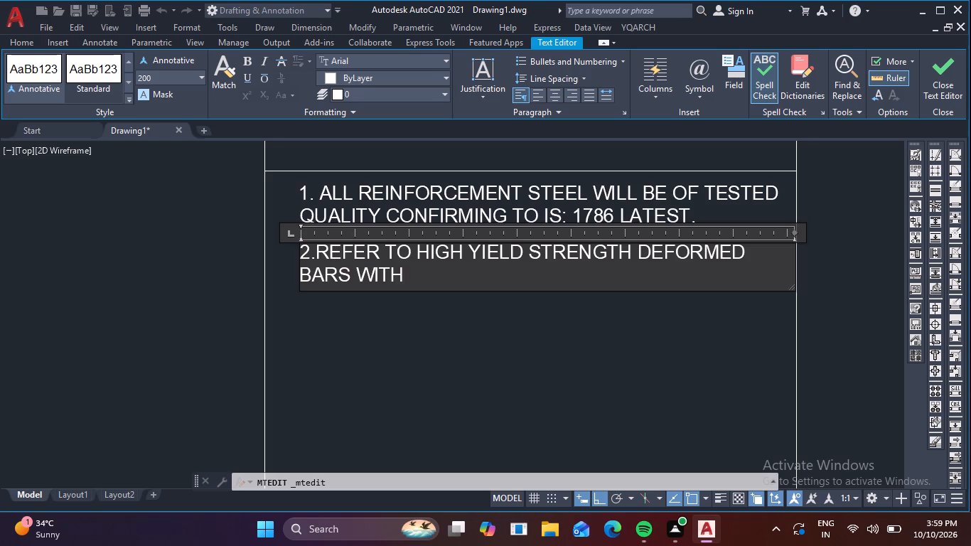
text(CHA)
text(RA)
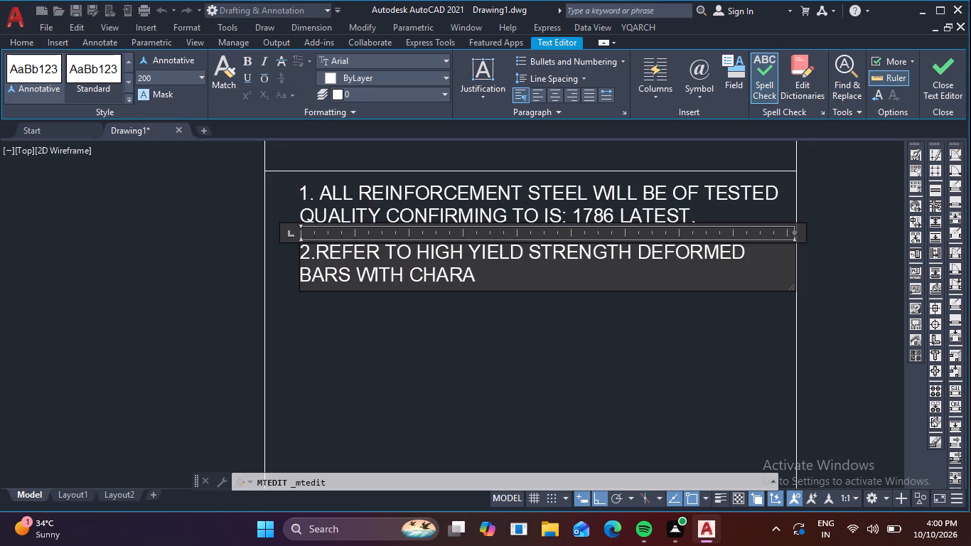
key(space)
key(BackSpace)
key(c)
text(TERI)
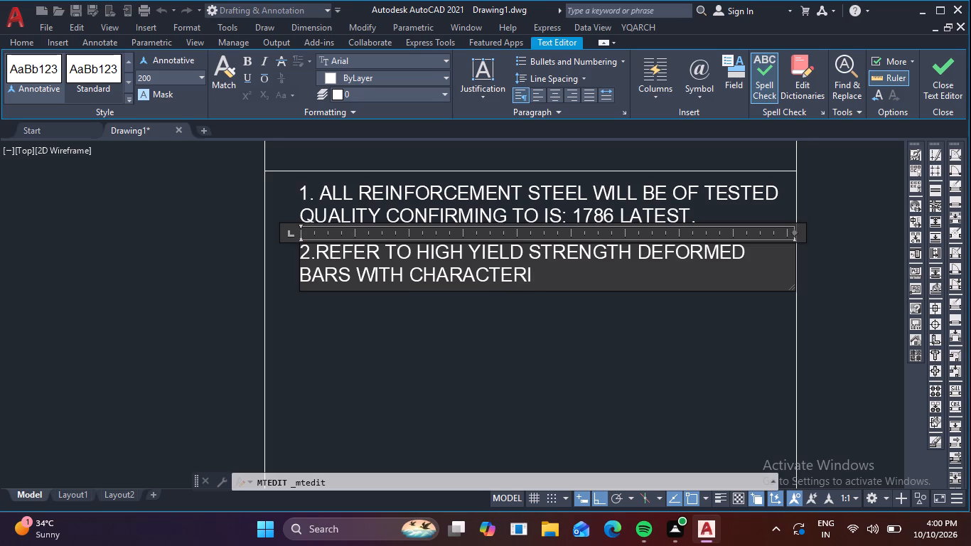
text(STIC)
key(space)
Add the word "STRENGTH" after "CHARACTERISTIC" in note 2, correcting its spelling.
text(STZ)
key(BackSpace)
key(a)
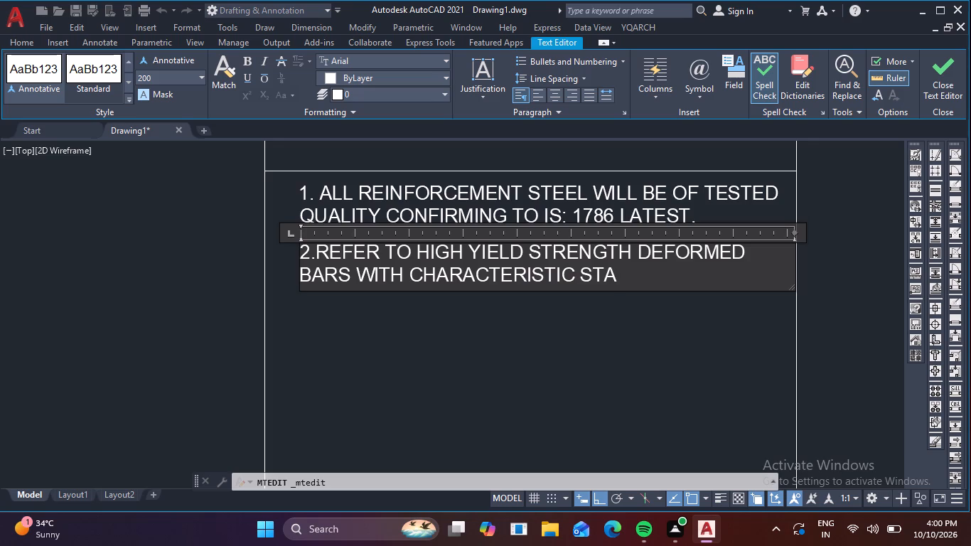
key(BackSpace)
text(RA)
key(BackSpace)
text(EE)
key(BackSpace)
text(MGTH)
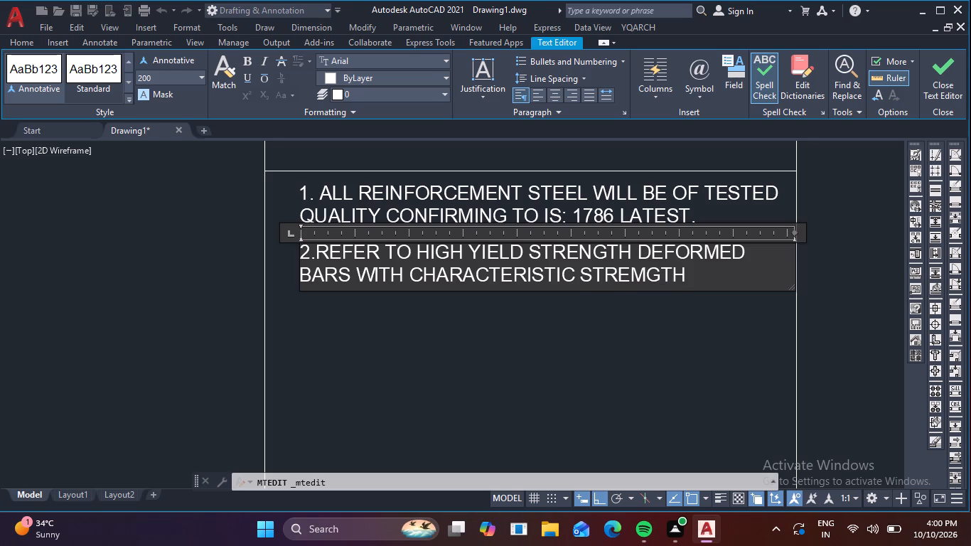
key(Left)
key(Left)
key(Left)
key(BackSpace)
key(n)
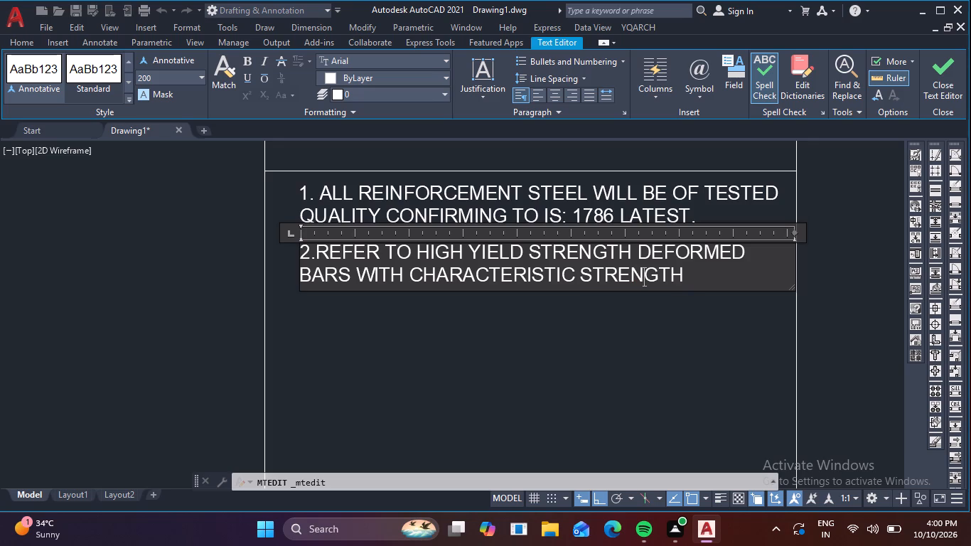
key(Right)
key(Right)
key(Right)
Complete the sentence of note 2 with "OF 500N/SQ.MM." after "CHARACTERISTIC STRENGTH".
key(space)
text(OF)
key(space)
text(500)
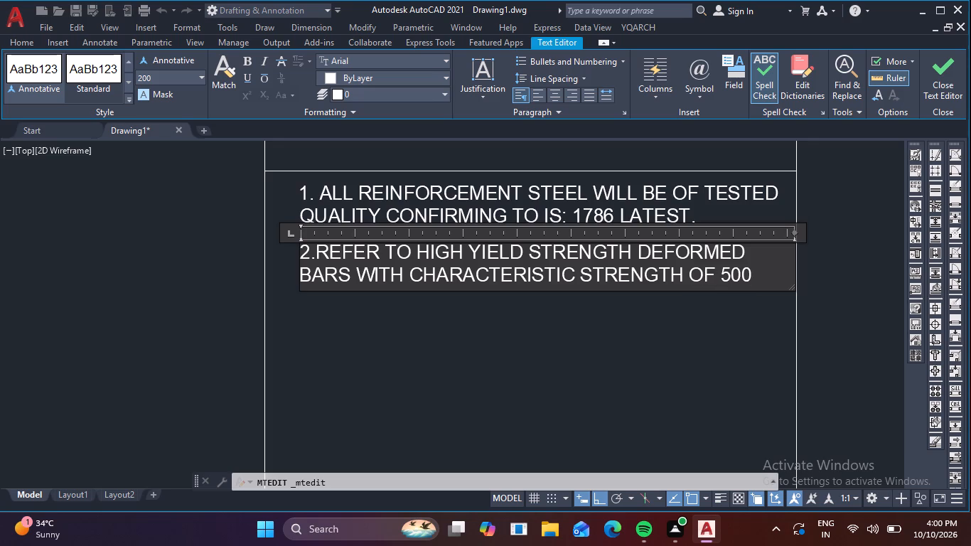
key(n)
key(slash)
text(SQ)
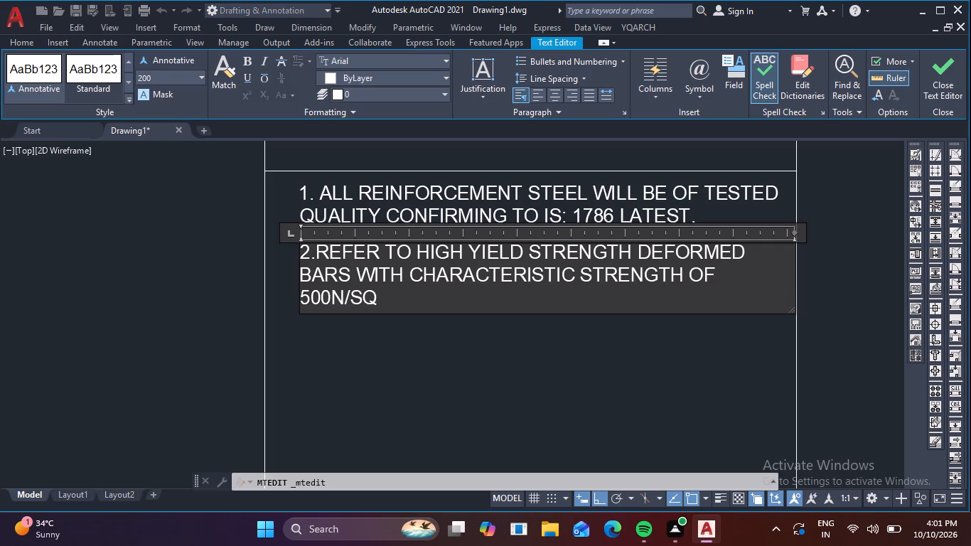
key(period)
text(MM)
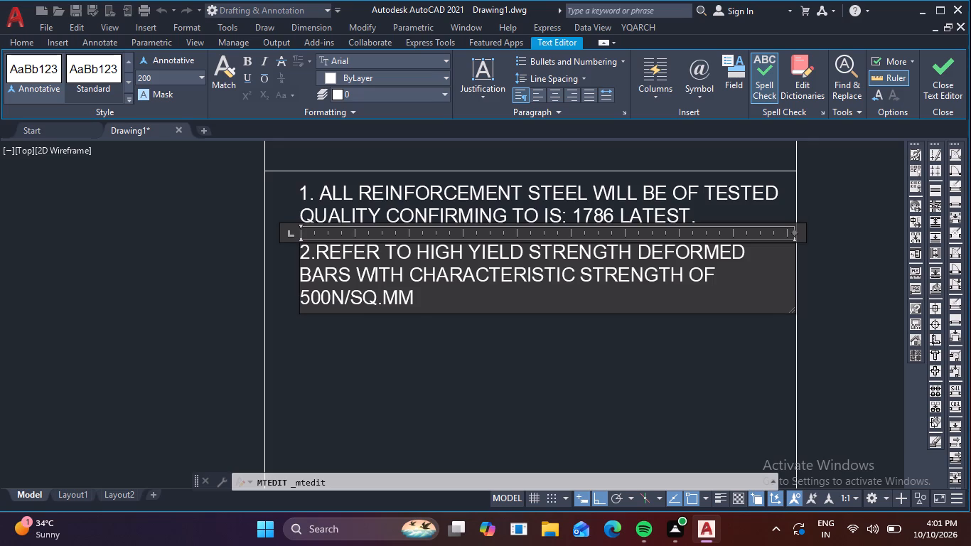
key(period)
click(494, 299)
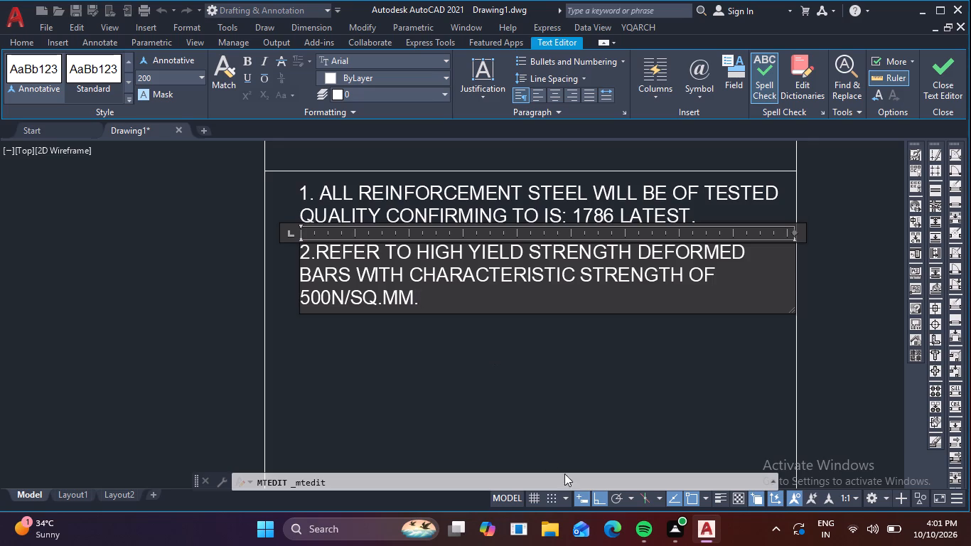
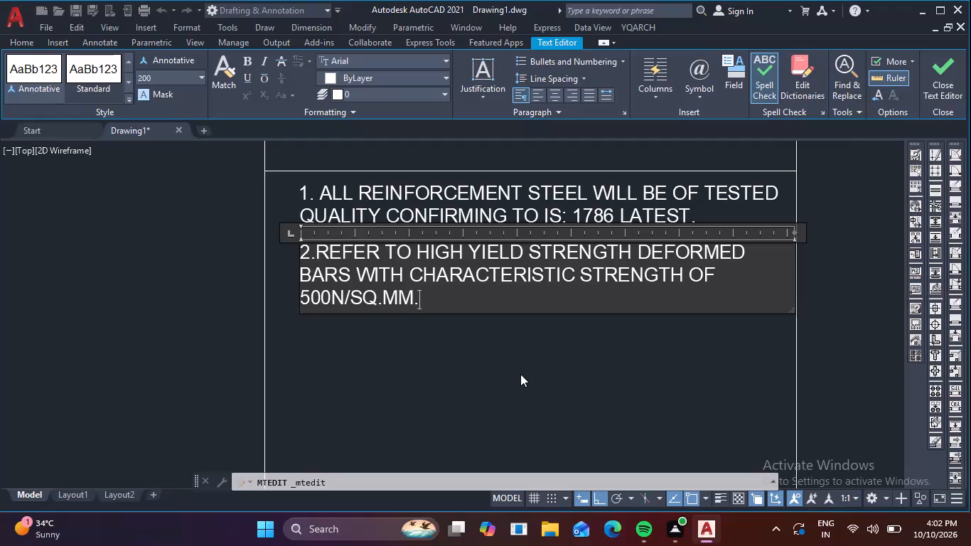
Finish editing note 2 about the high yield strength deformed bars.
click(520, 374)
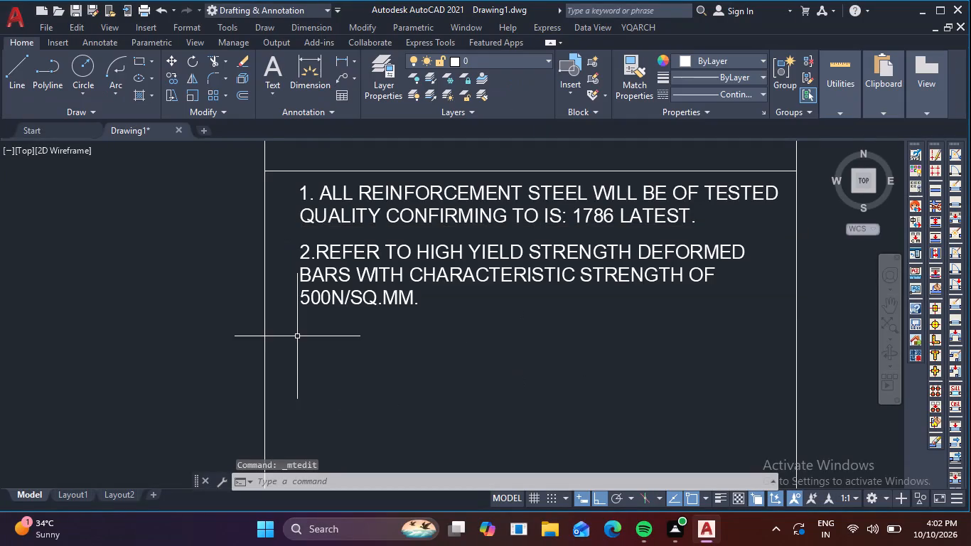
Copy note 1 about reinforcement steel straight down to just below note 2.
click(385, 219)
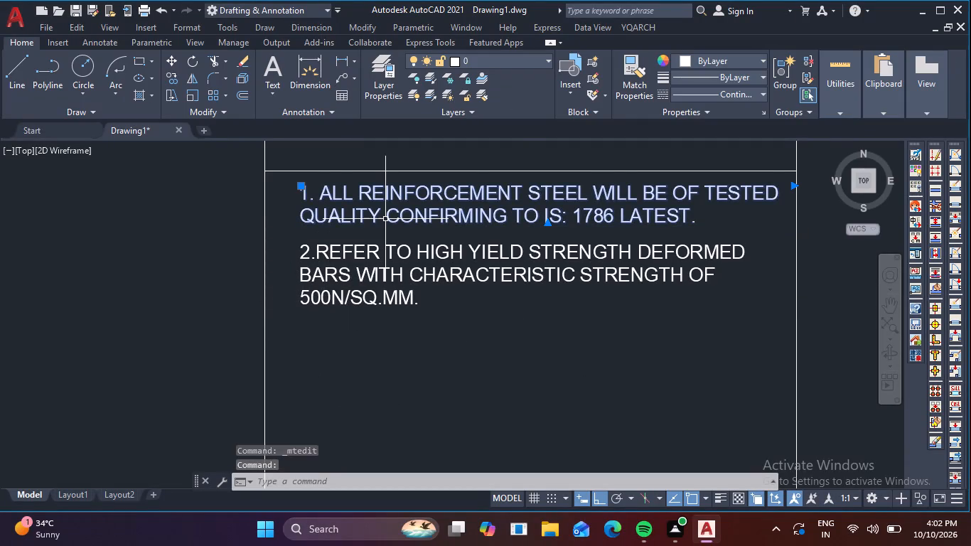
text(CO)
key(space)
double_click(385, 219)
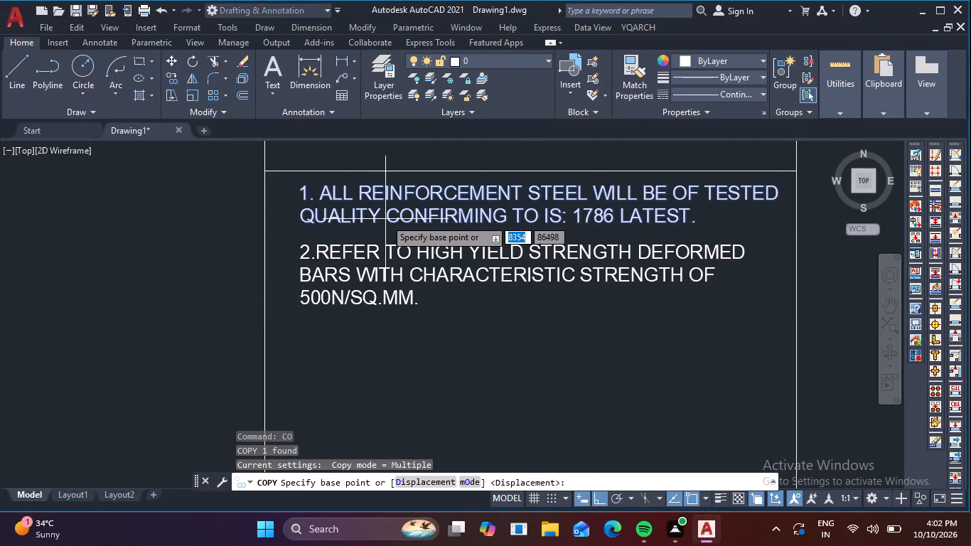
click(347, 360)
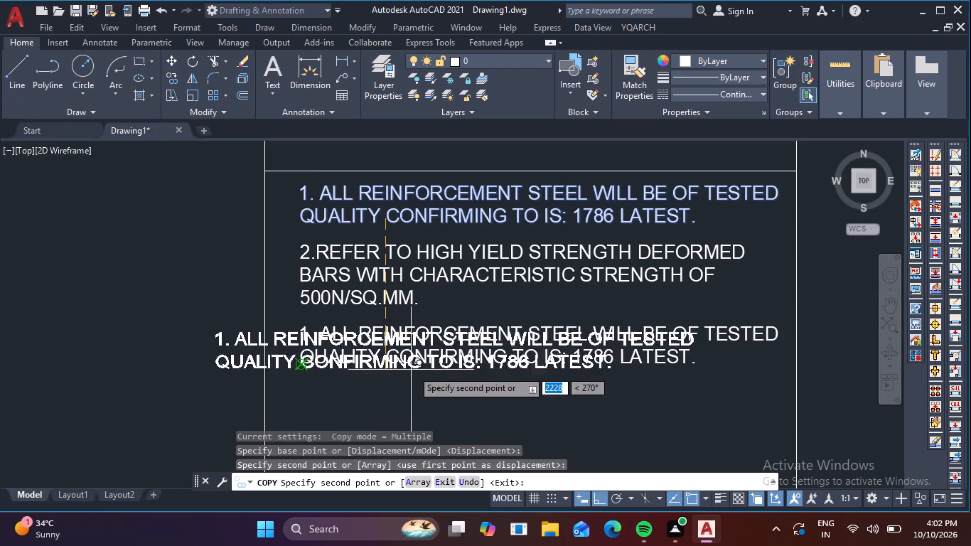
key(Escape)
Open the copied note below note 2 for editing and delete all of its text.
double_click(436, 360)
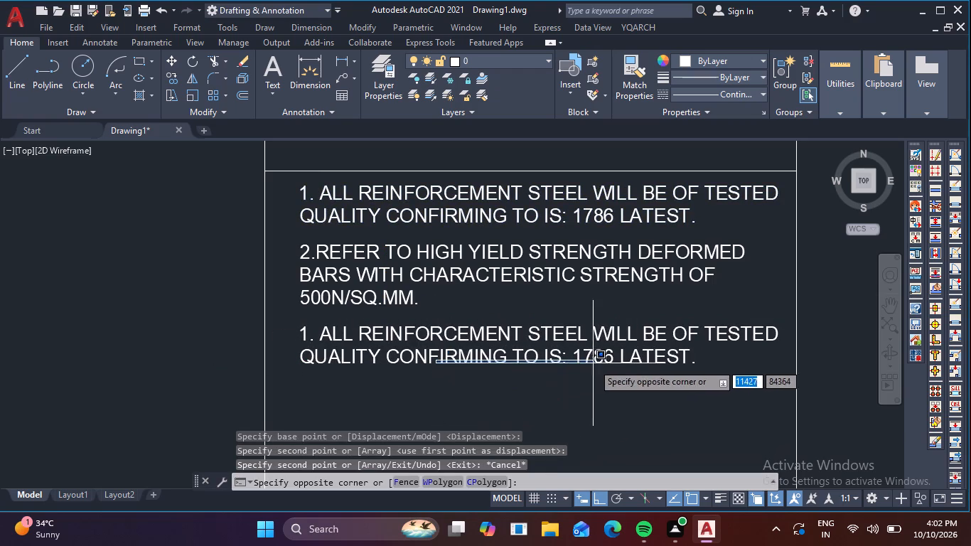
double_click(593, 363)
double_click(596, 356)
click(702, 360)
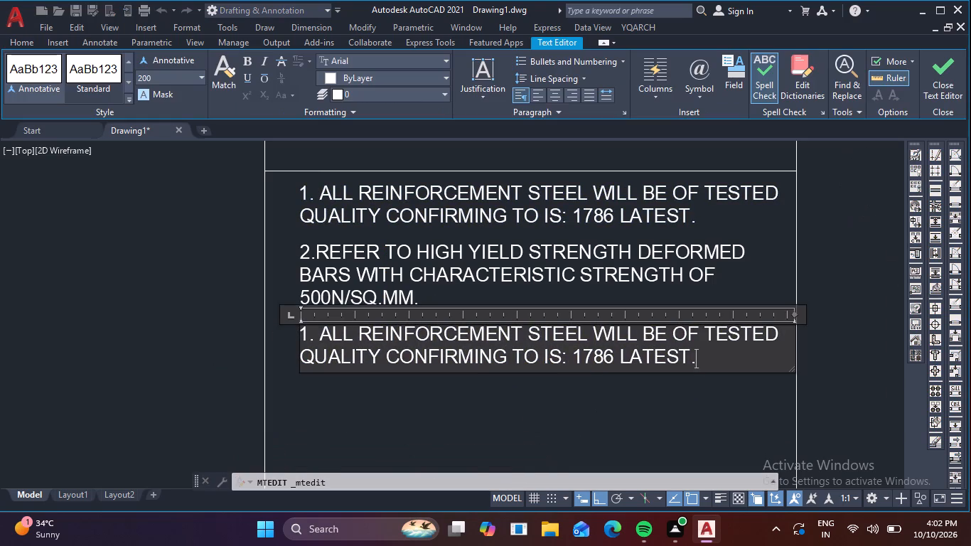
key(BackSpace)
key(BackSpace)
key(BackSpace)
key(BackSpace)
key(BackSpace)
key(BackSpace)
key(BackSpace)
key(BackSpace)
key(BackSpace)
key(BackSpace)
key(BackSpace)
key(BackSpace)
key(BackSpace)
key(BackSpace)
key(BackSpace)
key(BackSpace)
key(BackSpace)
key(BackSpace)
key(BackSpace)
key(BackSpace)
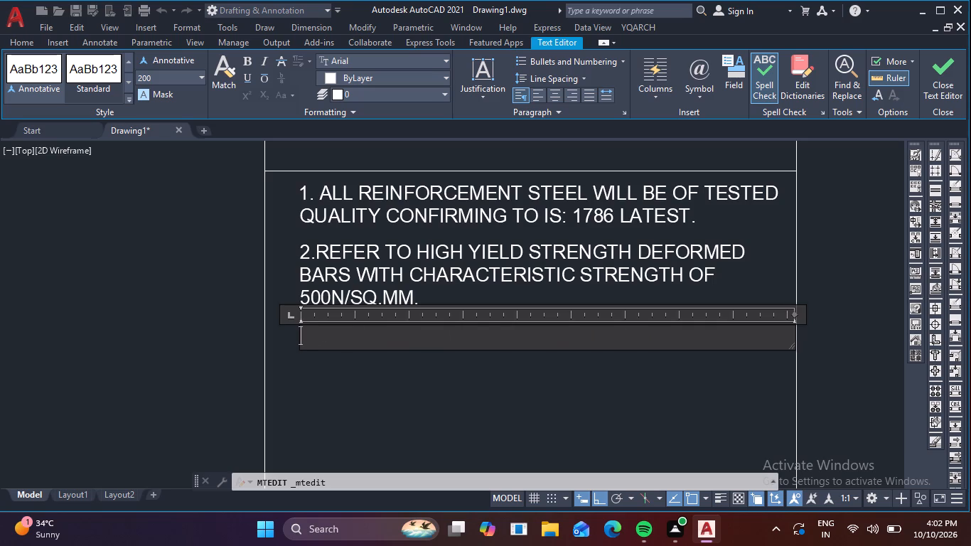
Write the note's opening text as "3. THE CLEAR COVER TO REINFORCEMENT SHLL BE A FOLLOWS:-".
key(3)
key(period)
key(space)
text(THE)
key(space)
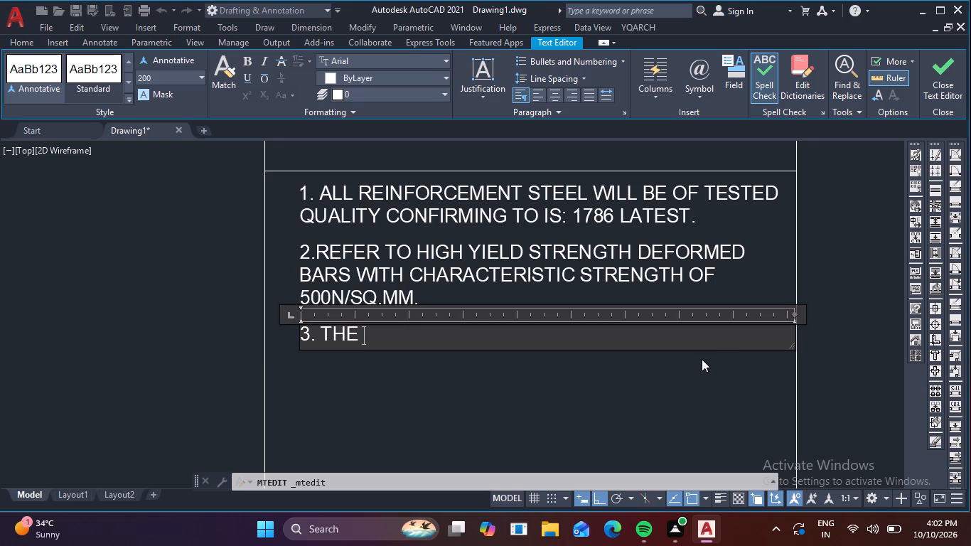
text(CLEAR)
key(space)
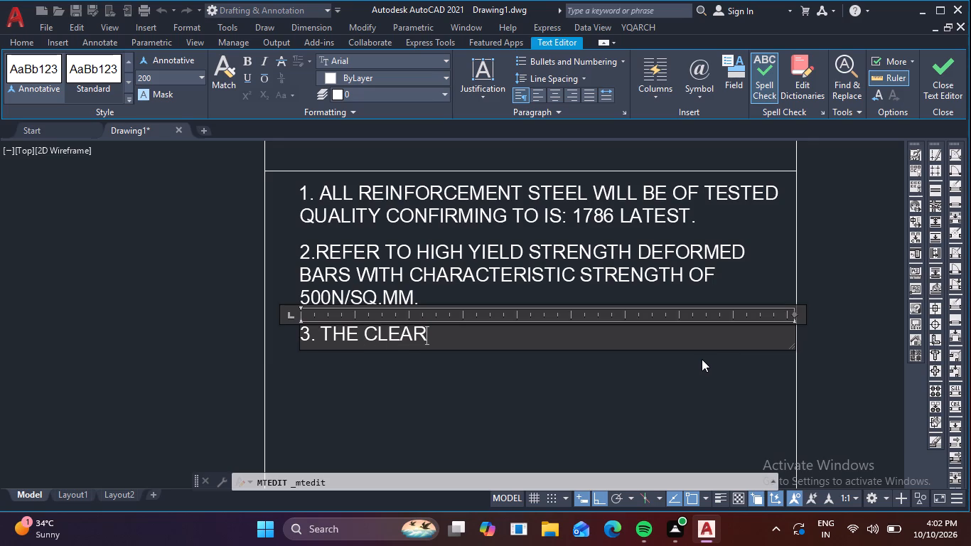
text(CO)
text(VER)
key(space)
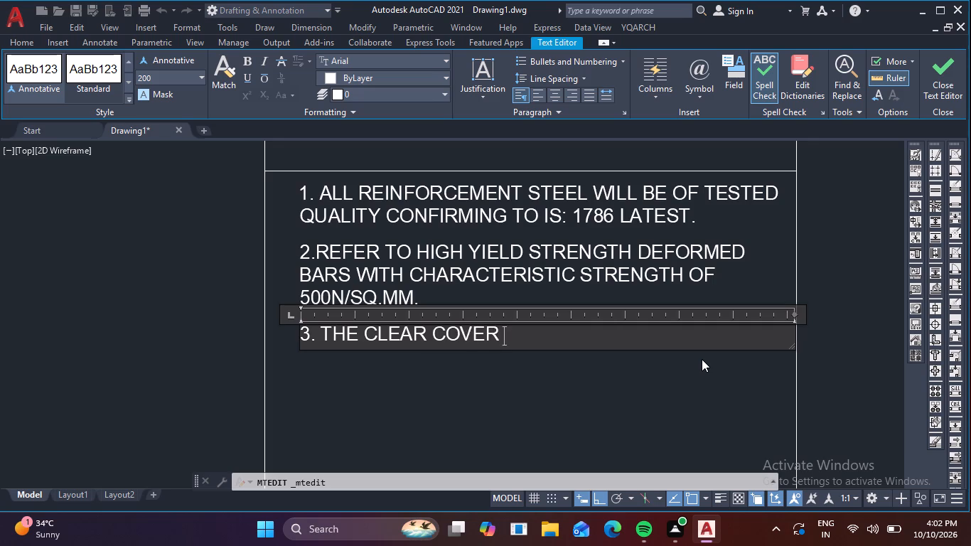
text(TO)
key(space)
text(RE)
text(FI)
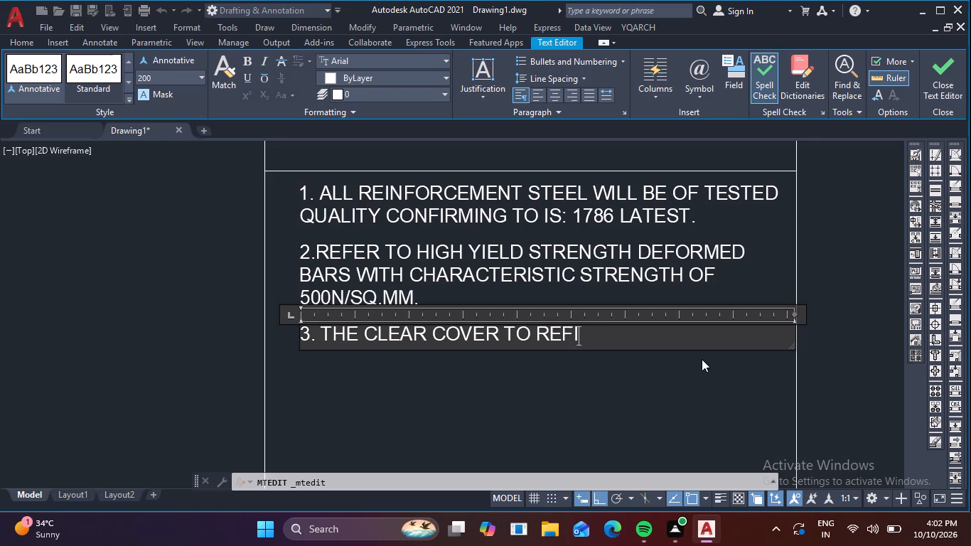
text(FO)
key(BackSpace)
key(BackSpace)
key(BackSpace)
key(BackSpace)
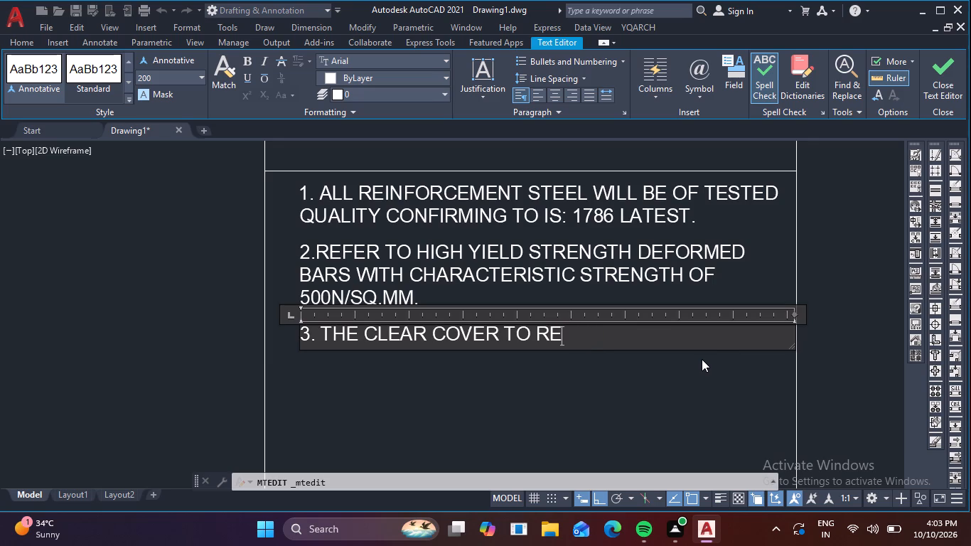
key(i)
text(NF)
text(ORCEMENT)
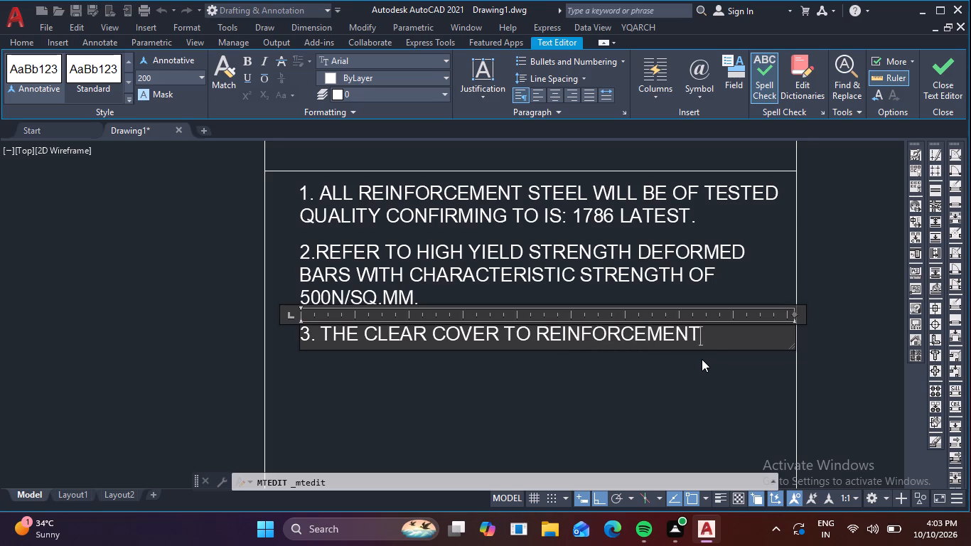
key(space)
text(SH)
text(LL)
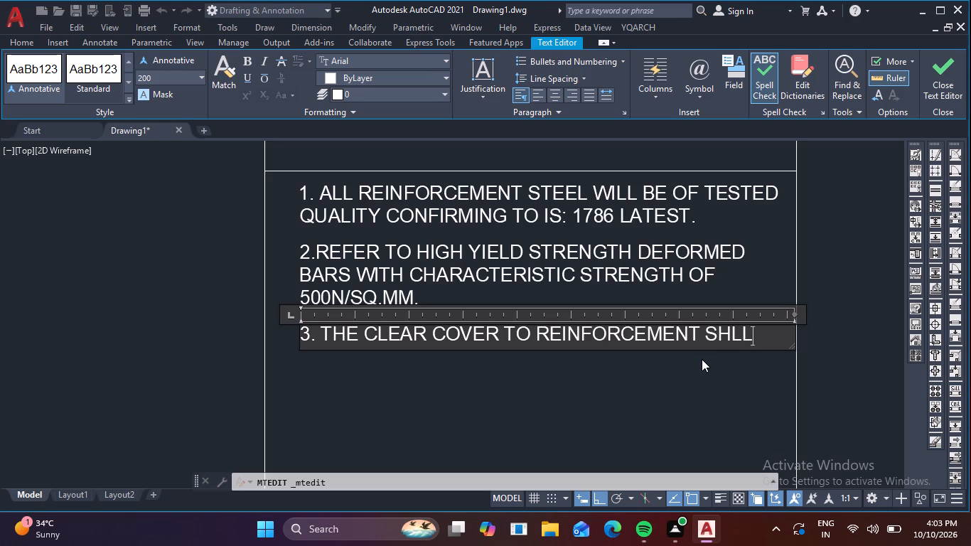
key(space)
text(BE)
key(space)
text(A)
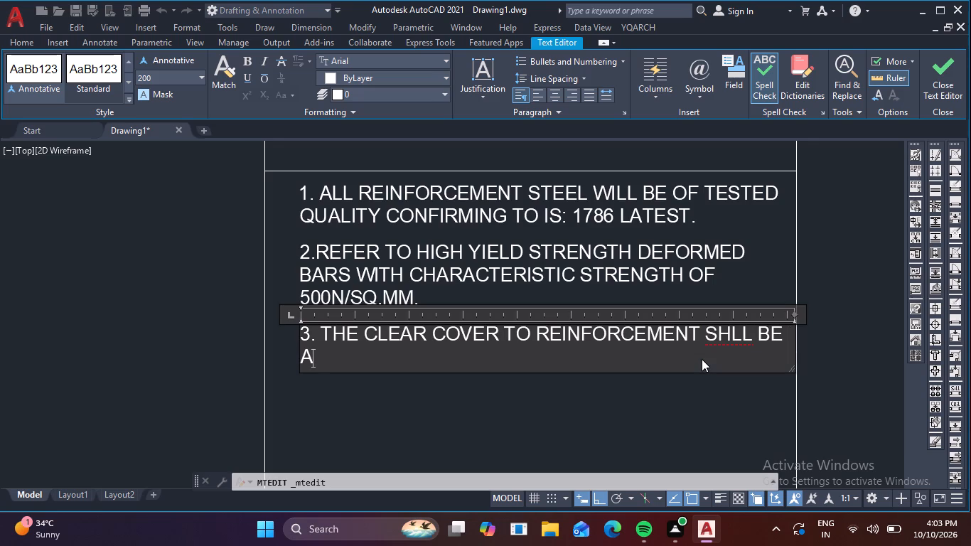
key(space)
text(FOLL)
text(OWA)
key(BackSpace)
key(s)
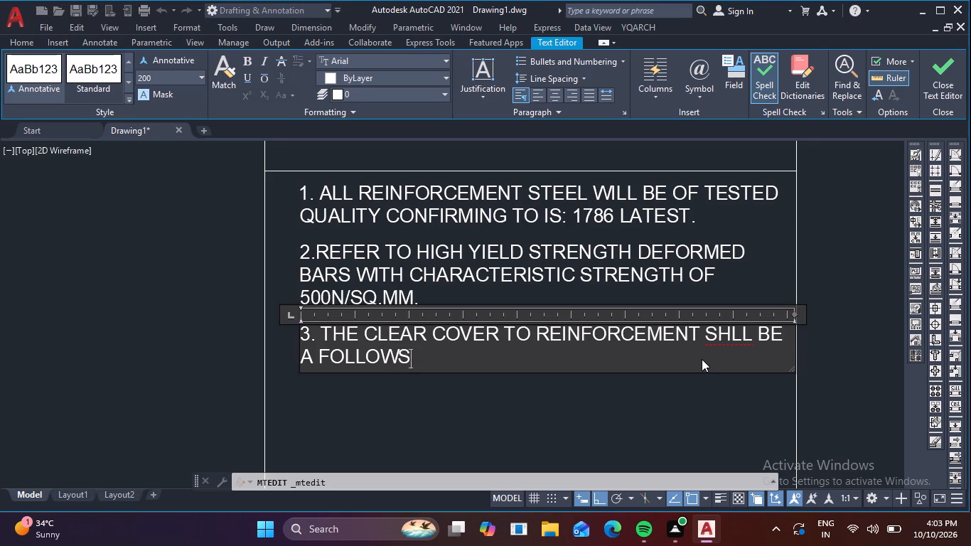
key(shift+colon)
key(minus)
Add a line to note 3 with spaced entries reading "FOUNDATION 50MM, WALL 50MM".
key(Return)
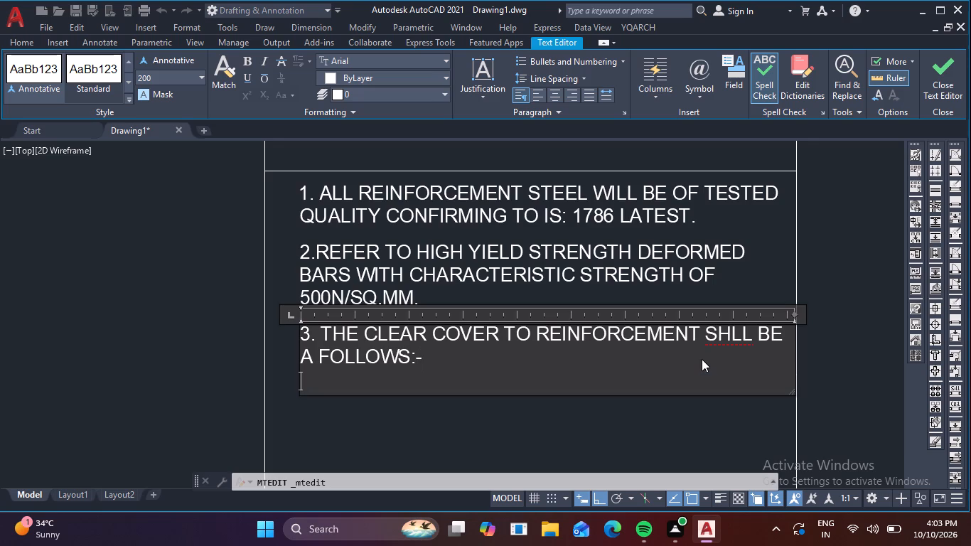
text(FOUNDAT)
text(ION)
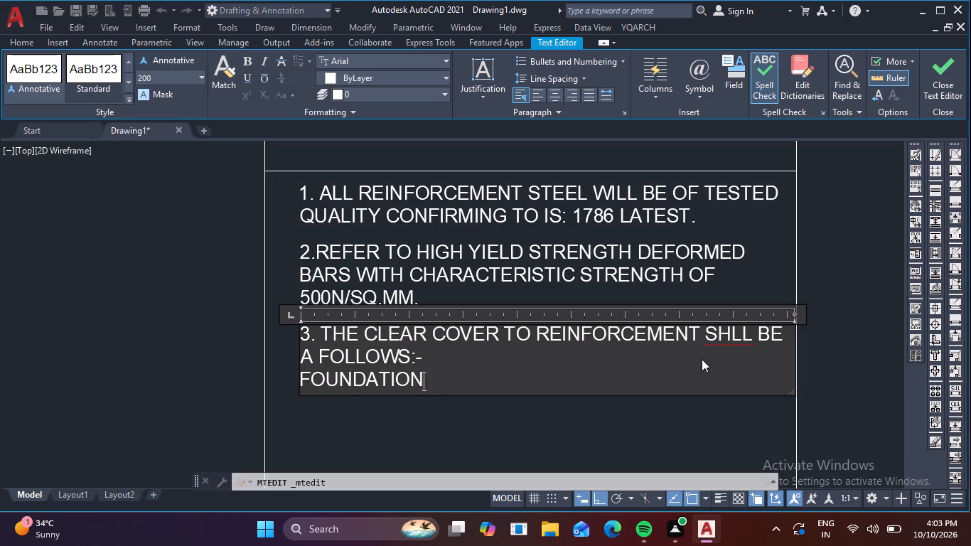
key(space)
key(space)
key(space)
key(space)
key(space)
key(space)
key(space)
key(space)
key(space)
key(space)
text(50)
text(MM)
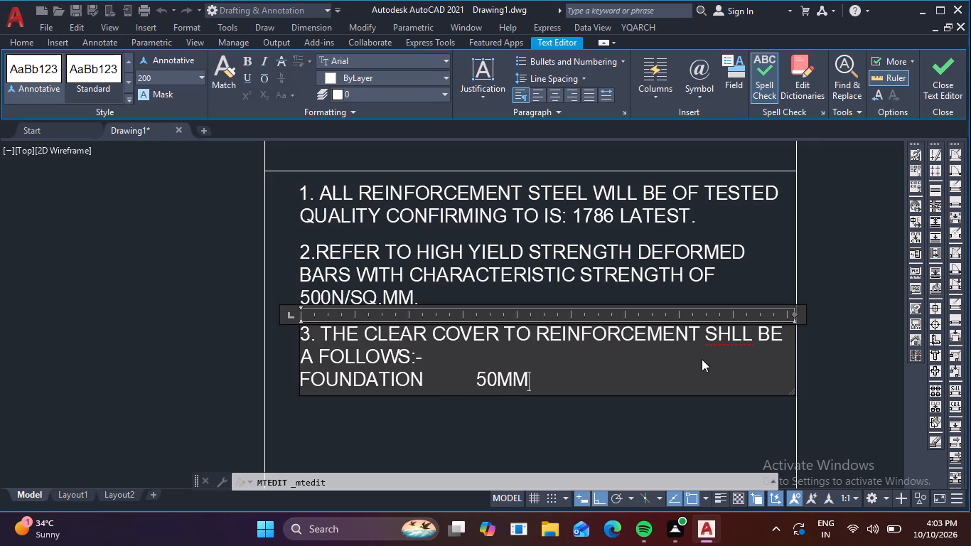
key(comma)
key(space)
key(space)
key(space)
text(WALL)
key(space)
key(space)
key(space)
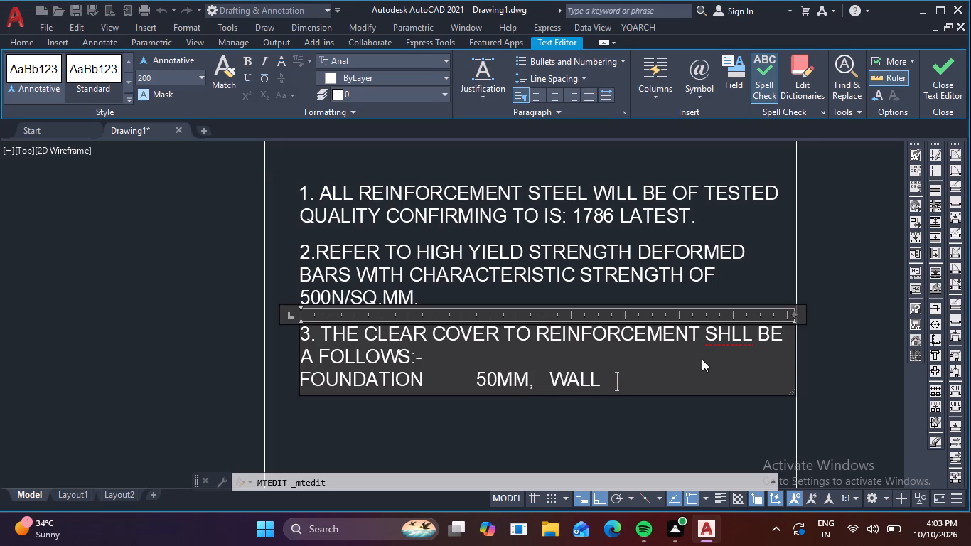
text(50MM)
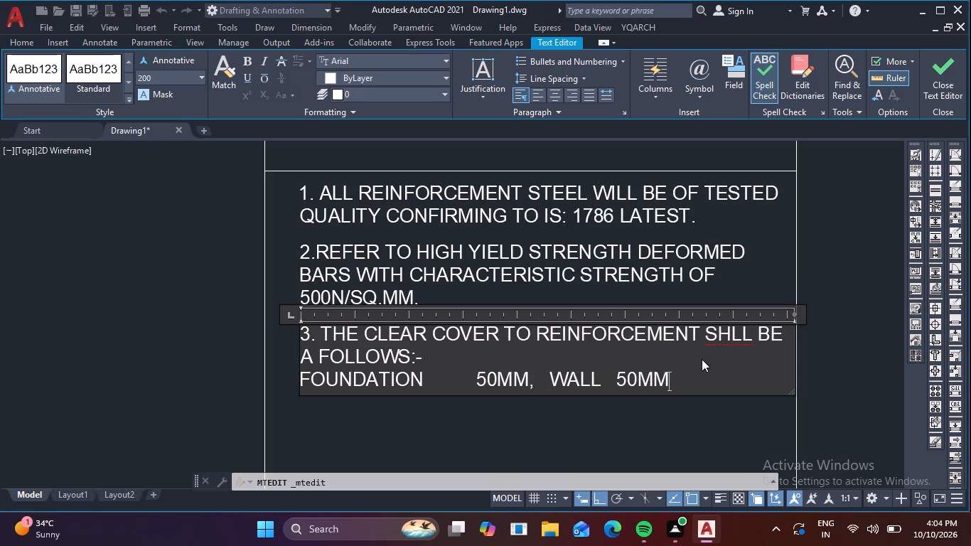
Start a new line in note 3 reading "COLUMNS 40MM," with the value spaced out to align under the foundation's 50MM.
key(Return)
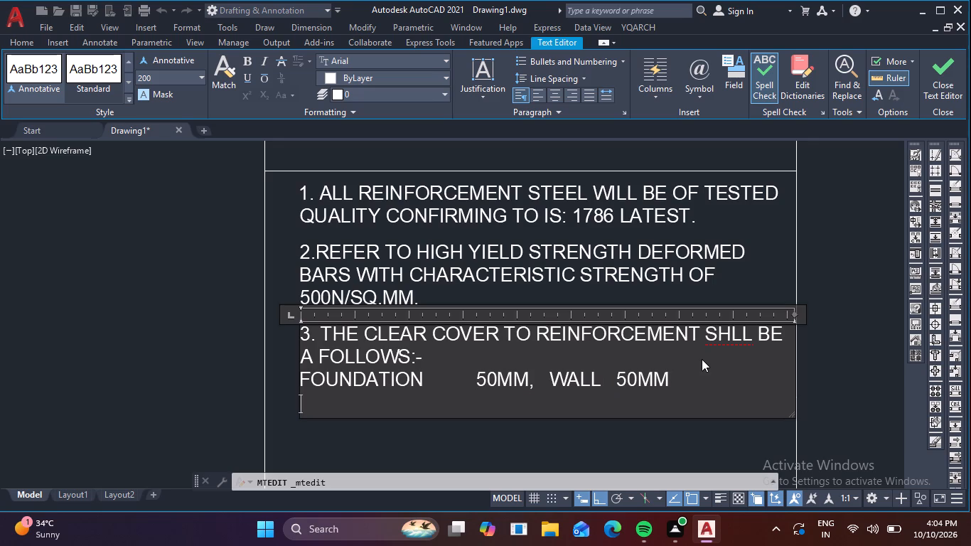
text(CO)
text(LUMN)
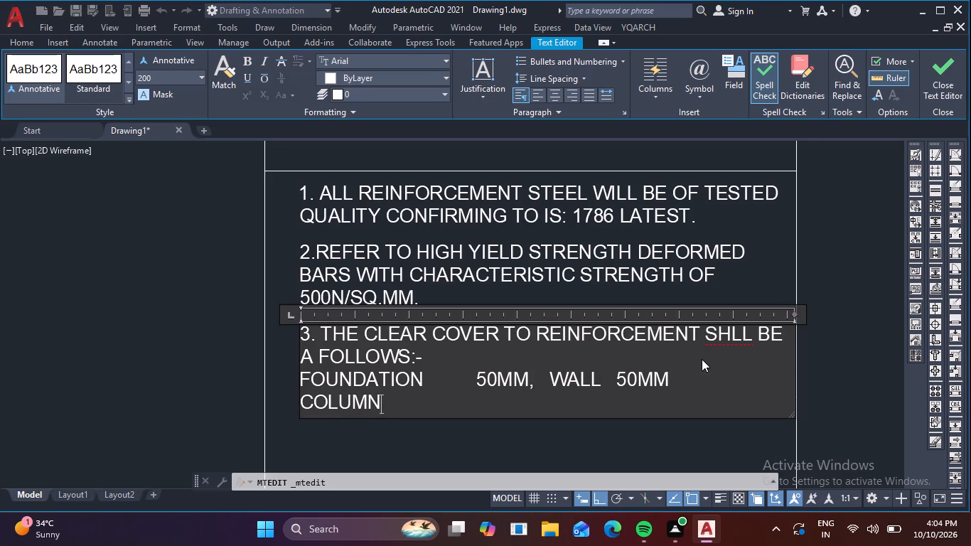
key(s)
key(space)
key(space)
key(space)
key(space)
key(space)
key(space)
key(space)
key(space)
key(space)
key(space)
key(space)
key(space)
key(space)
key(space)
key(space)
key(space)
key(space)
key(BackSpace)
text(40)
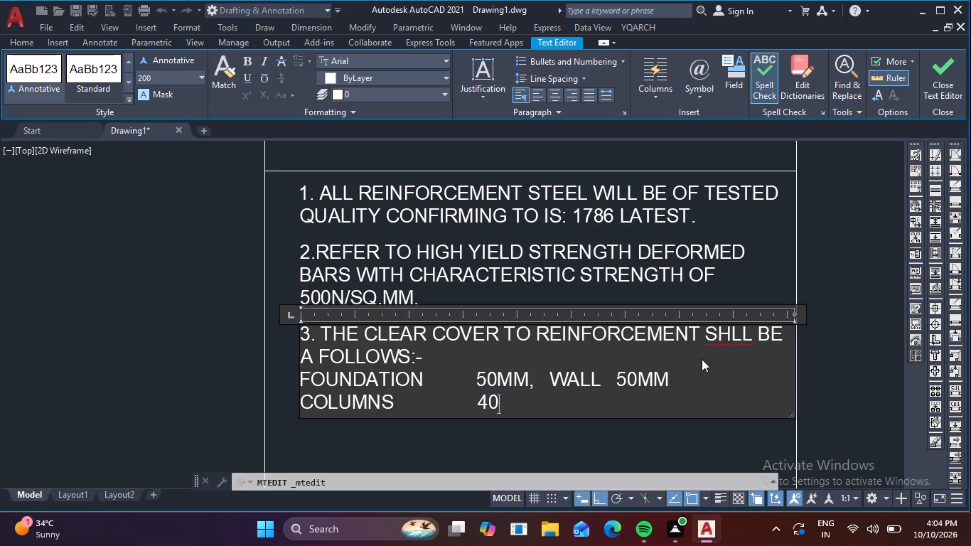
text(MM,)
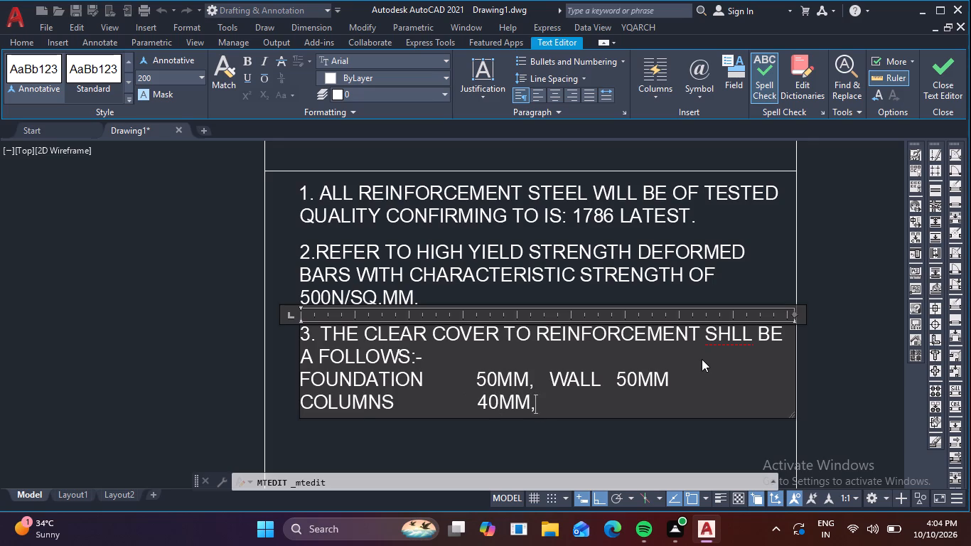
Add the label "FLOOR BEAM" after the columns entry, aligned under WALL.
key(space)
key(space)
key(space)
key(space)
key(BackSpace)
text(FL)
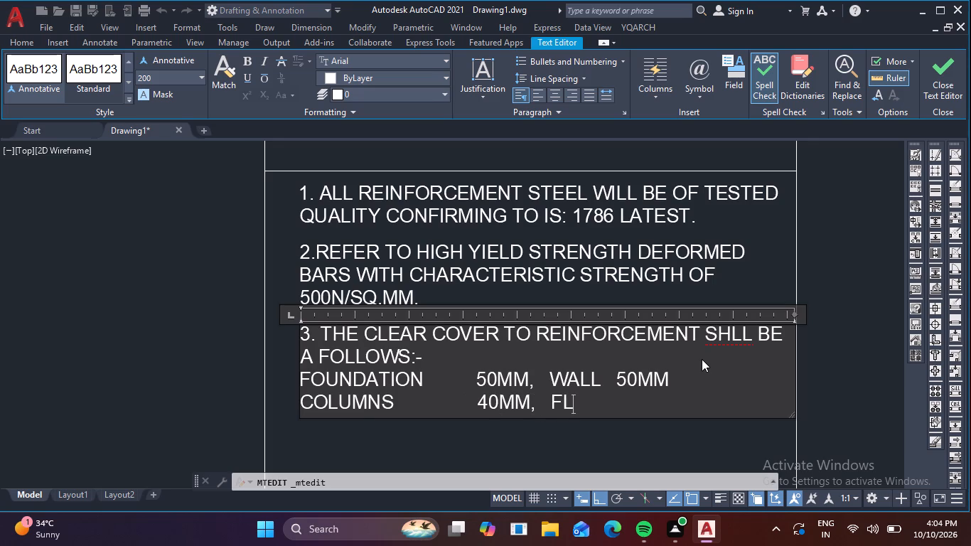
text(OO)
text(R BEA)
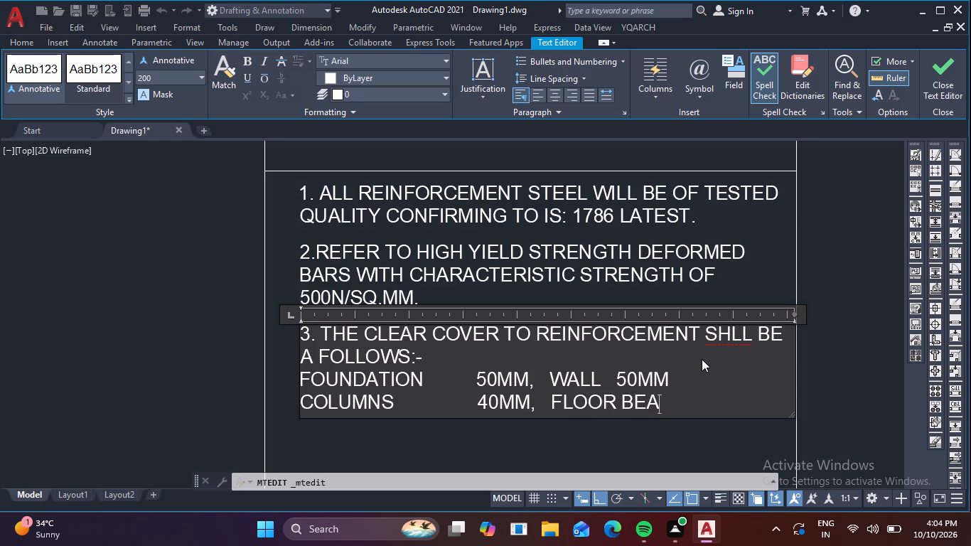
key(m)
Widen the gap between WALL and its 50MM value so the value sits beyond the end of the FLOOR BEAM label.
click(611, 380)
key(space)
key(space)
key(space)
key(space)
key(space)
key(space)
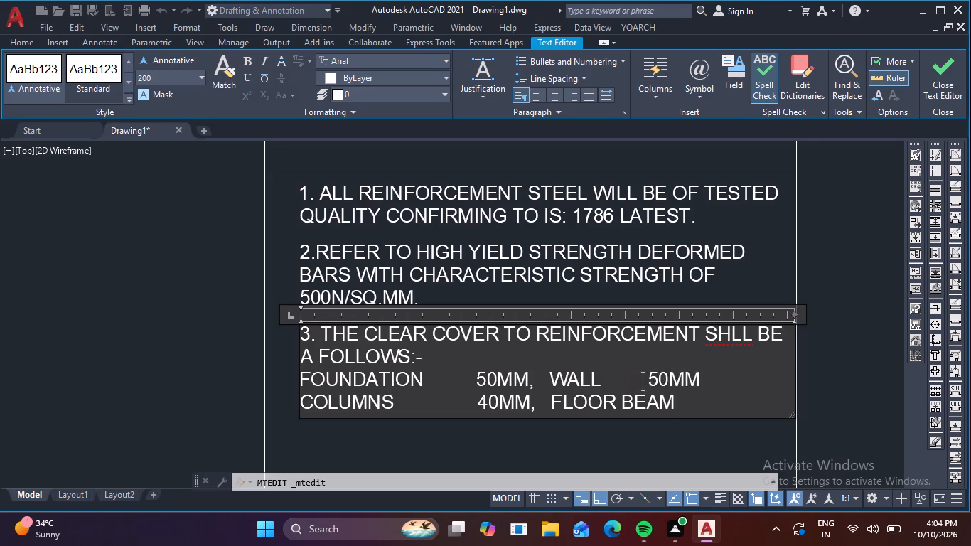
key(space)
key(space)
key(space)
key(space)
key(space)
key(space)
key(space)
key(space)
key(space)
key(space)
key(space)
key(space)
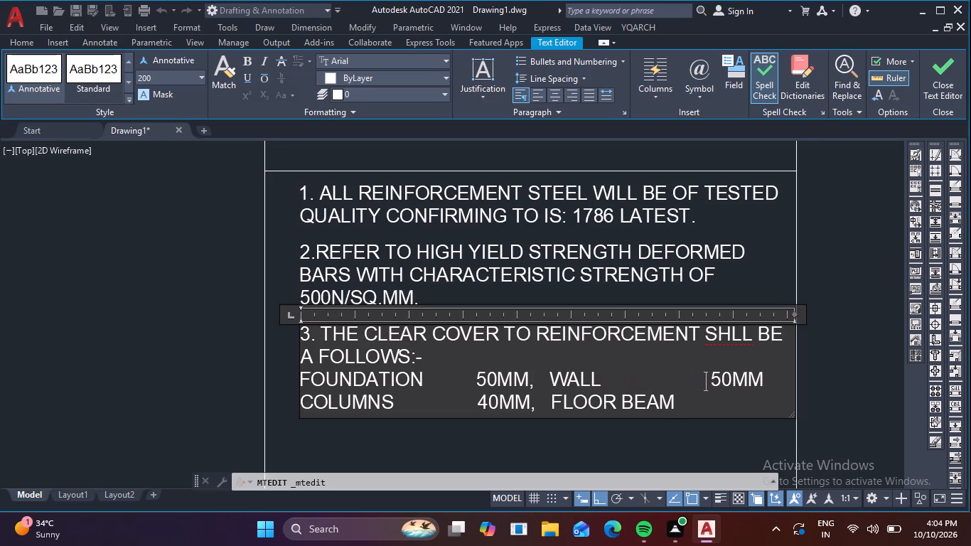
key(space)
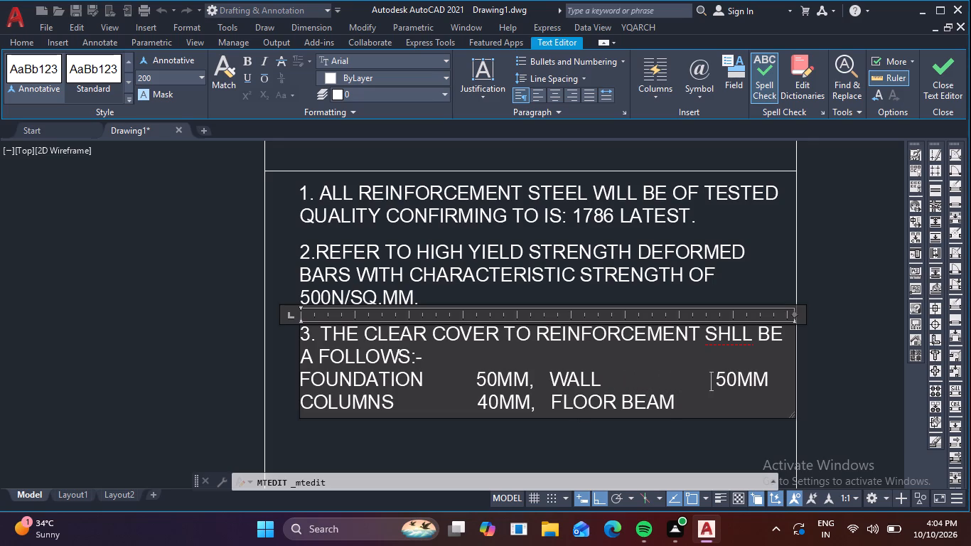
Enter "30MM" as the floor beam cover, spaced to align under the wall's 50MM value.
click(685, 402)
key(space)
key(space)
key(space)
key(space)
key(space)
key(space)
key(space)
key(space)
key(space)
text(30)
text(MM)
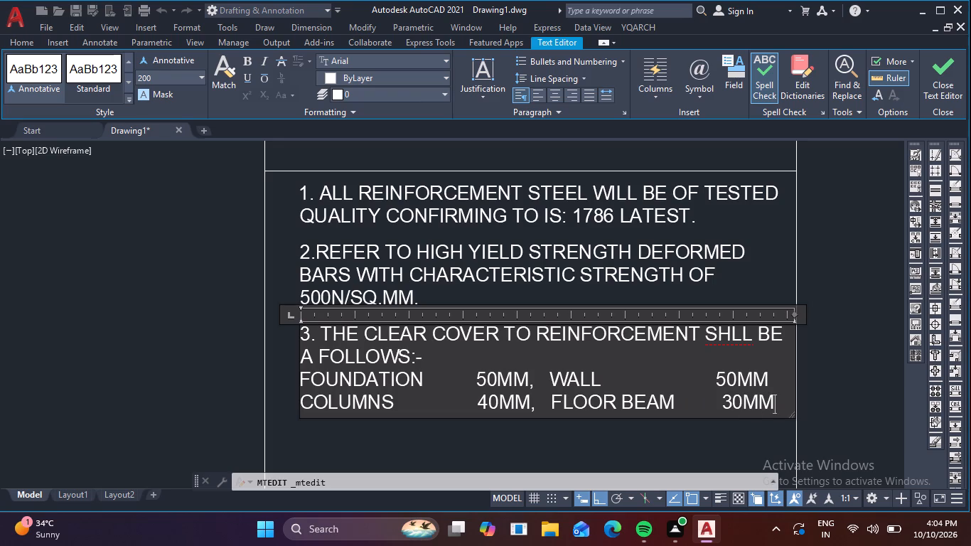
click(698, 397)
key(BackSpace)
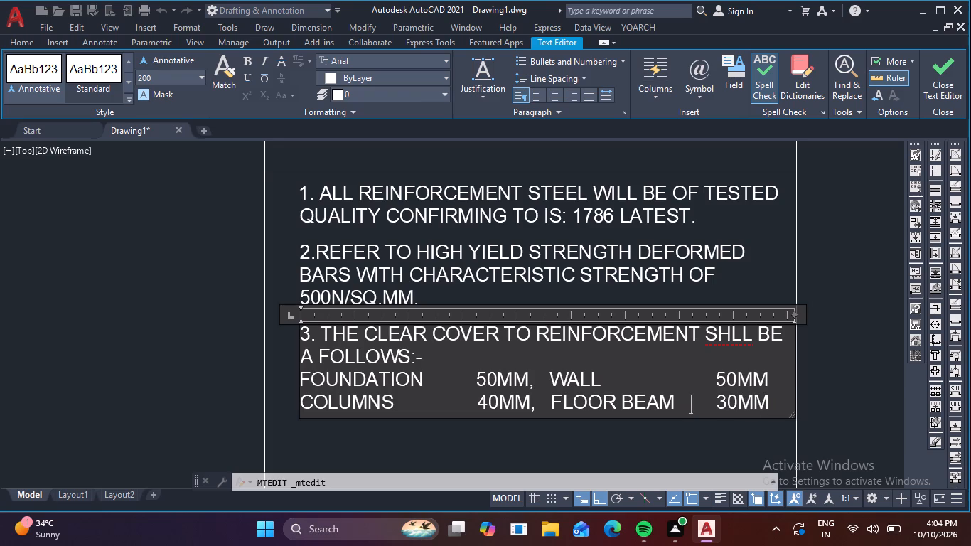
Add a new line to note 3 reading "GRADE/TIE BEAM 30MM", with the value aligned under the columns' 40MM.
click(777, 409)
key(Return)
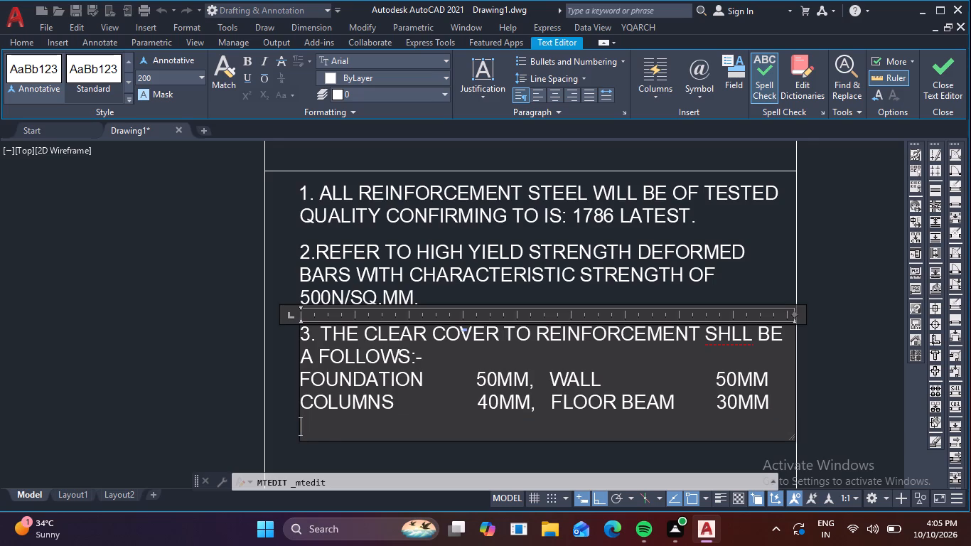
text(GRA)
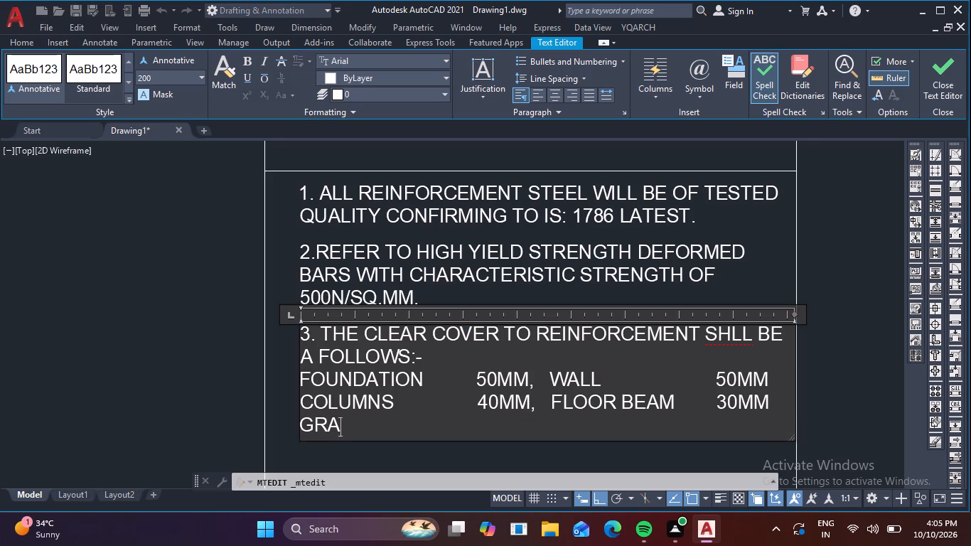
text(DE)
key(slash)
text(TIE)
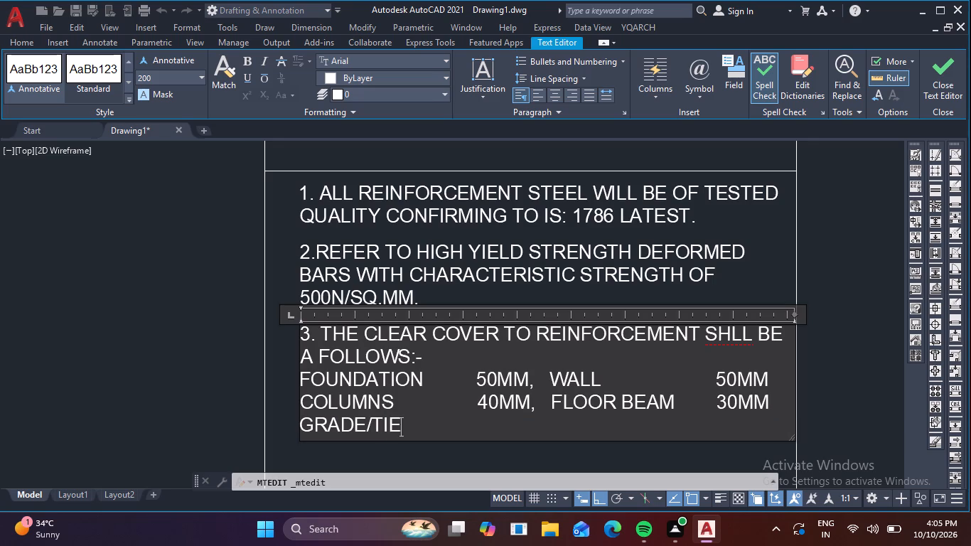
key(space)
text(BEAM)
key(space)
key(space)
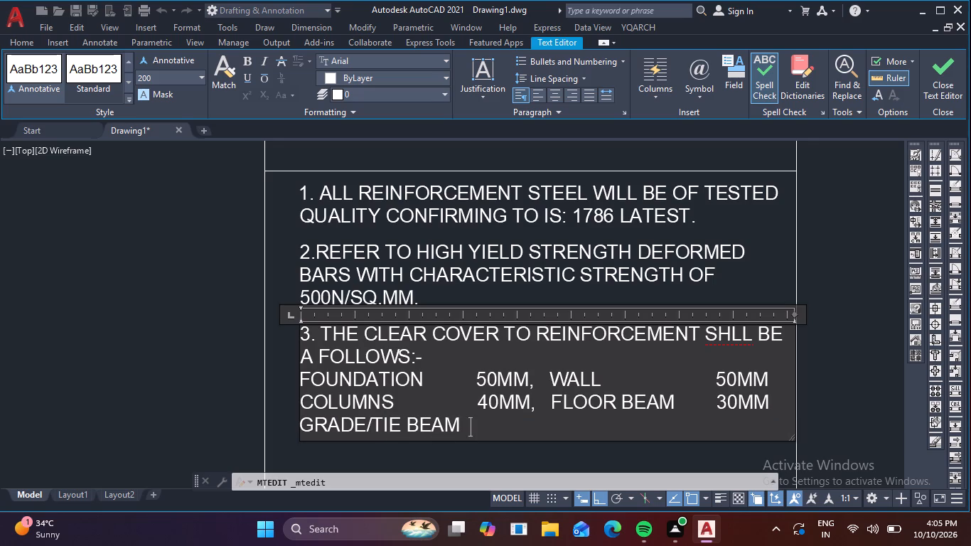
key(space)
key(space)
text(30)
text(MM)
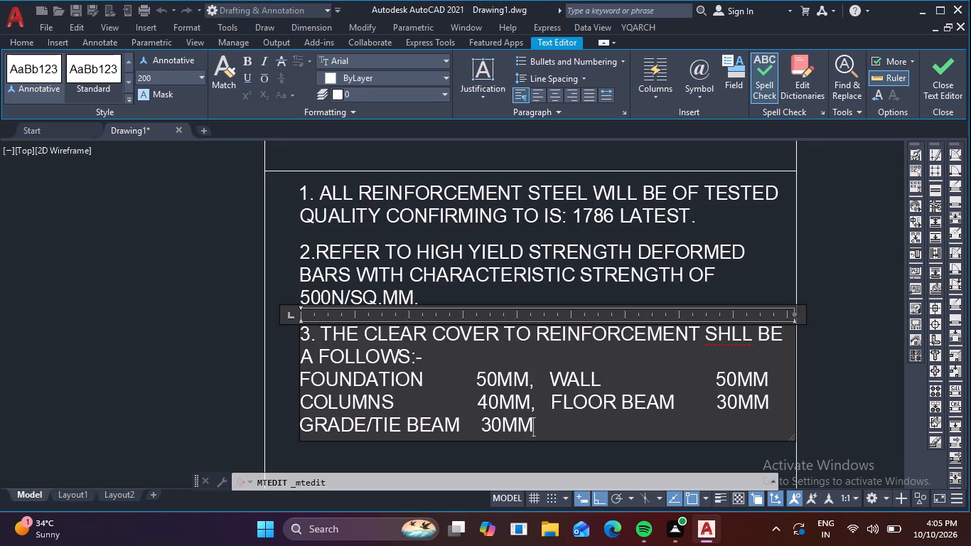
click(477, 431)
key(BackSpace)
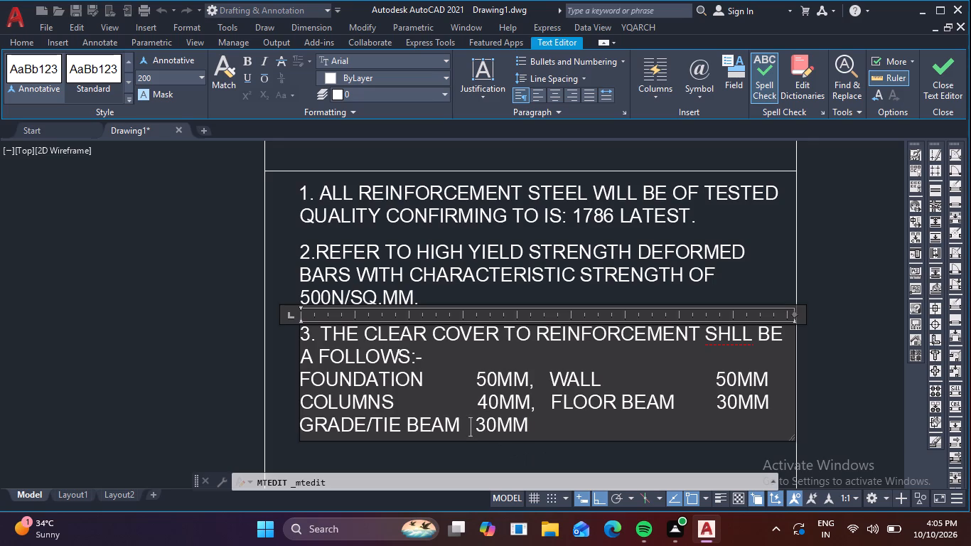
Add a comma after the grade/tie beam's 30MM, followed by the label "SLAB" spaced to align under FLOOR BEAM.
key(Right)
key(Right)
key(Right)
key(Right)
key(Right)
key(Right)
text(,)
key(space)
key(space)
key(space)
key(space)
text(SLA)
key(b)
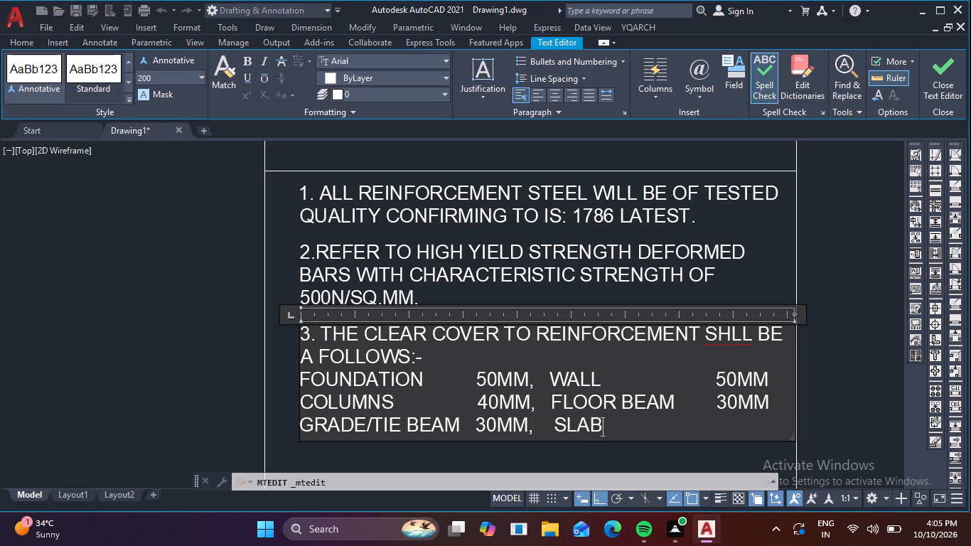
Enter "20MM" as the slab cover, spaced to align under the floor beam's 30MM, and start a new line below.
key(space)
key(space)
key(space)
key(space)
key(space)
key(space)
key(space)
key(space)
key(space)
key(space)
key(space)
key(space)
key(space)
key(space)
key(space)
text(20)
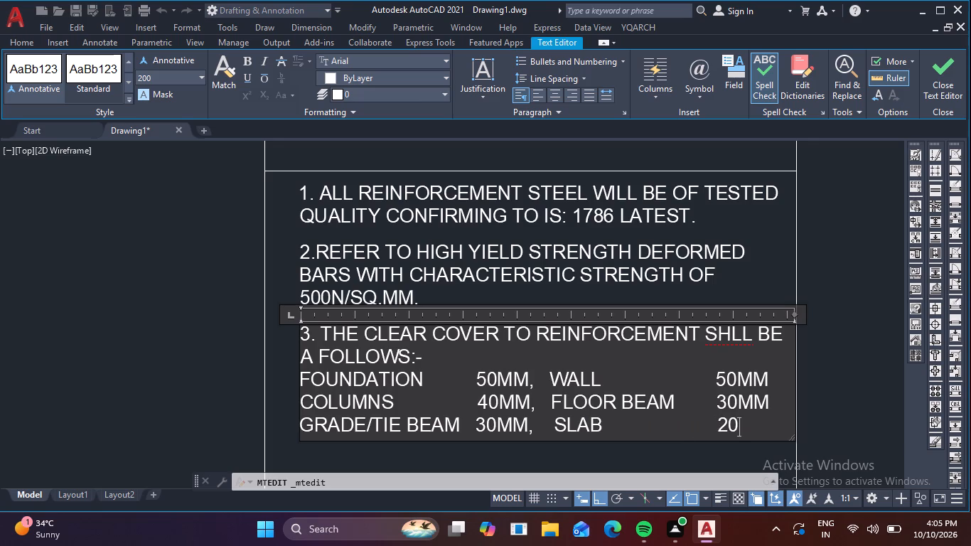
text(MM)
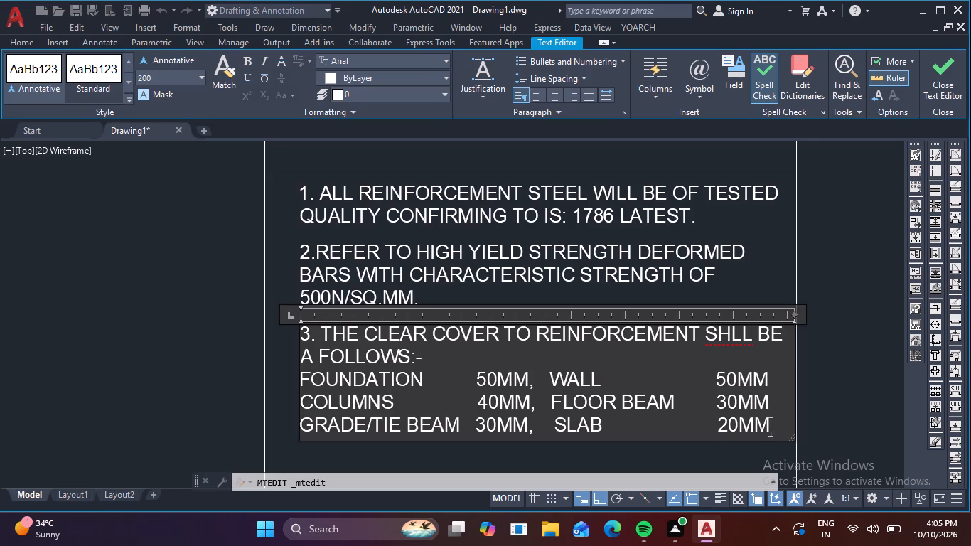
key(Return)
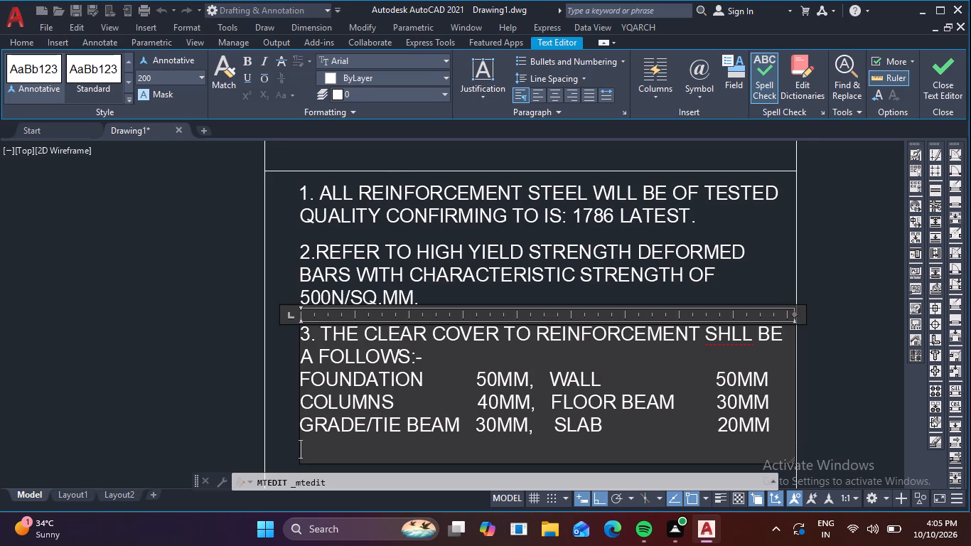
Look through the Arial characters in the Character Map for a special symbol to use in note 3.
scroll(649, 235, down, 2)
scroll(538, 350, up, 2)
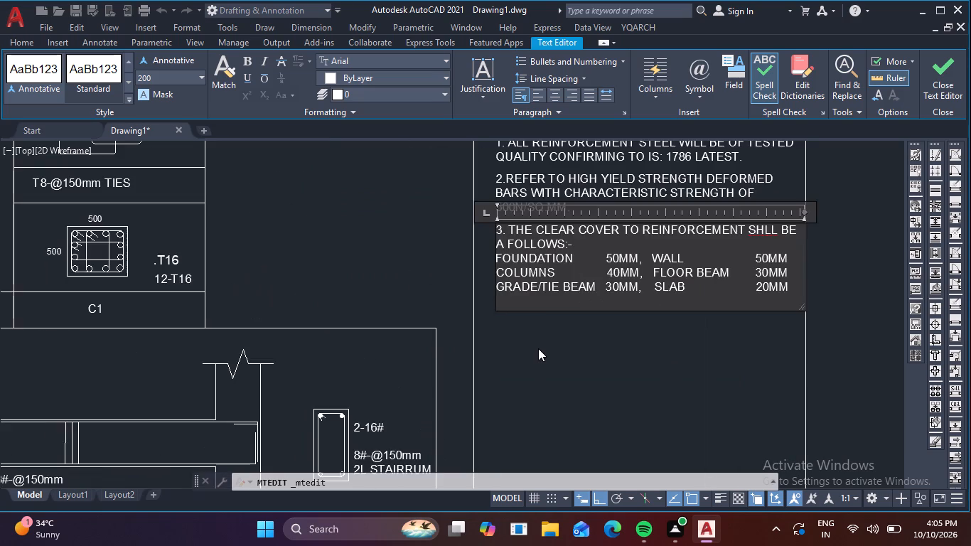
middle_drag(541, 336, 495, 366)
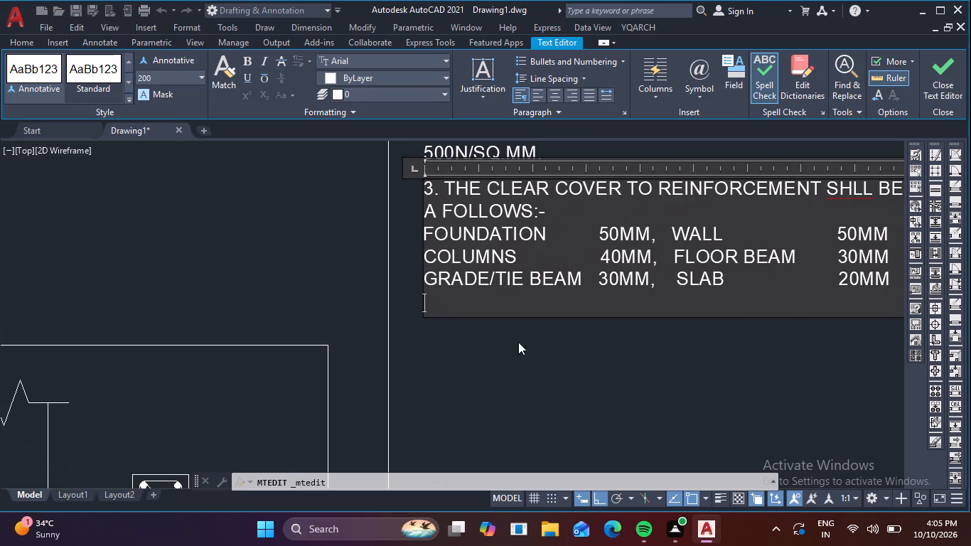
click(697, 93)
click(746, 469)
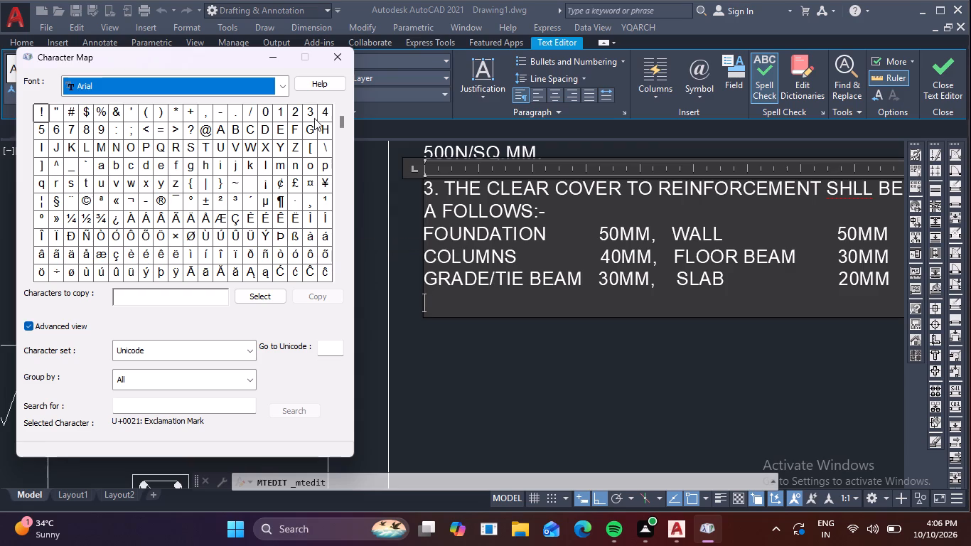
drag(341, 124, 343, 129)
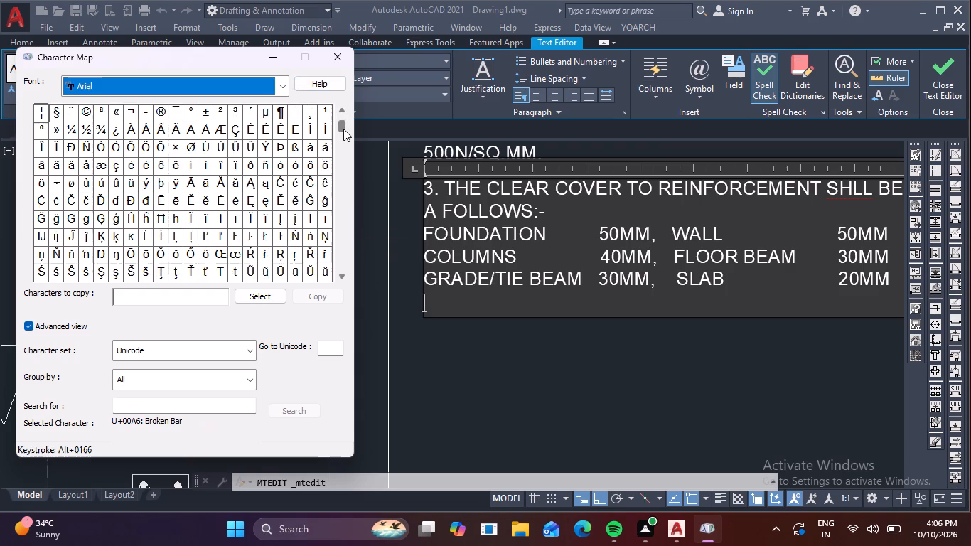
drag(343, 129, 347, 146)
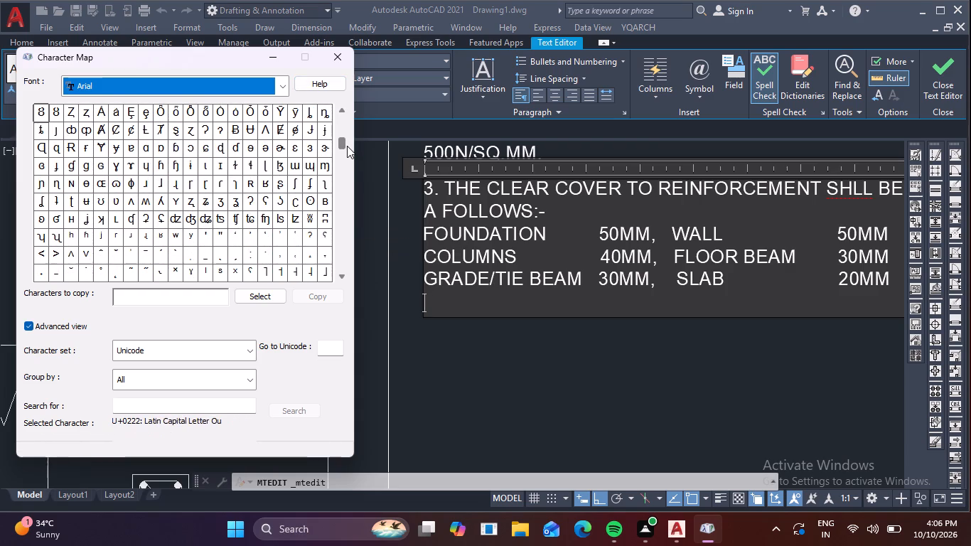
drag(347, 146, 352, 154)
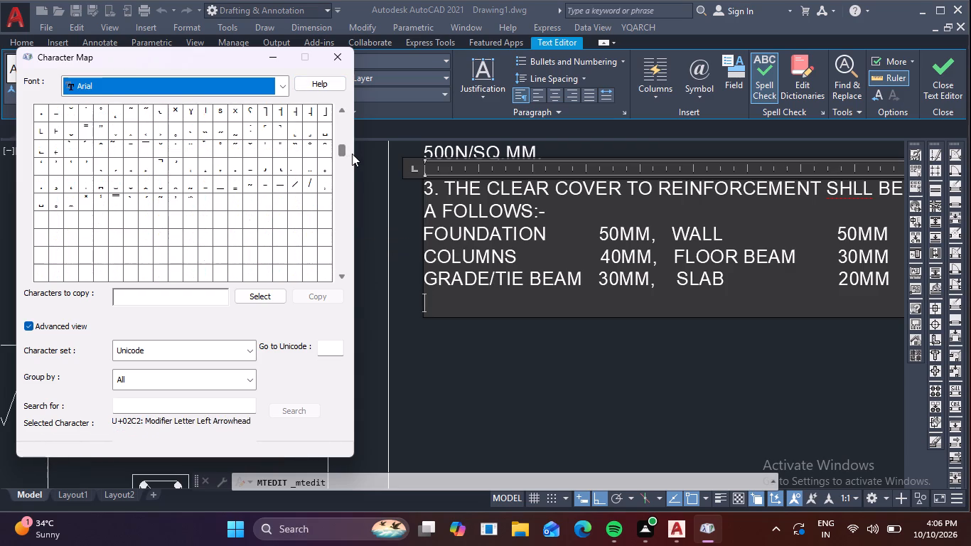
drag(352, 154, 357, 166)
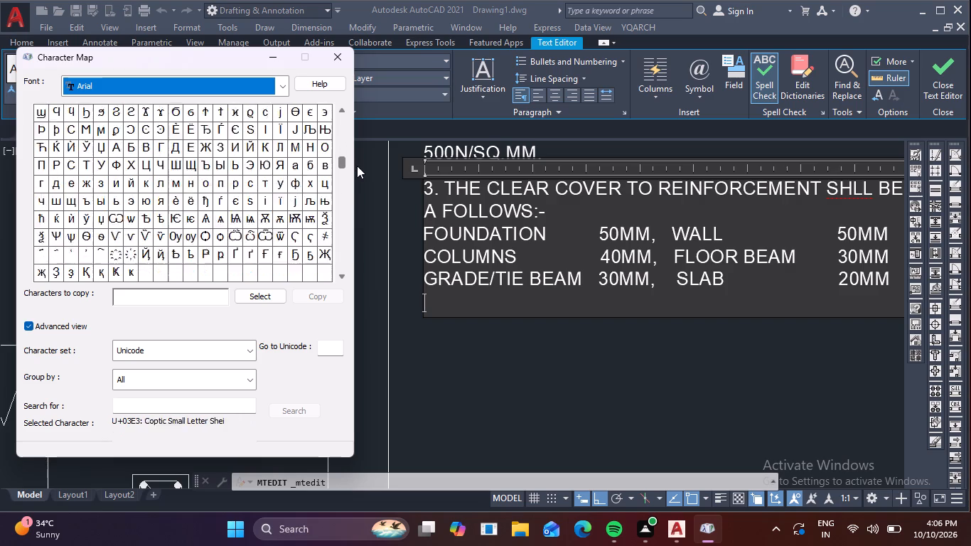
drag(357, 166, 363, 182)
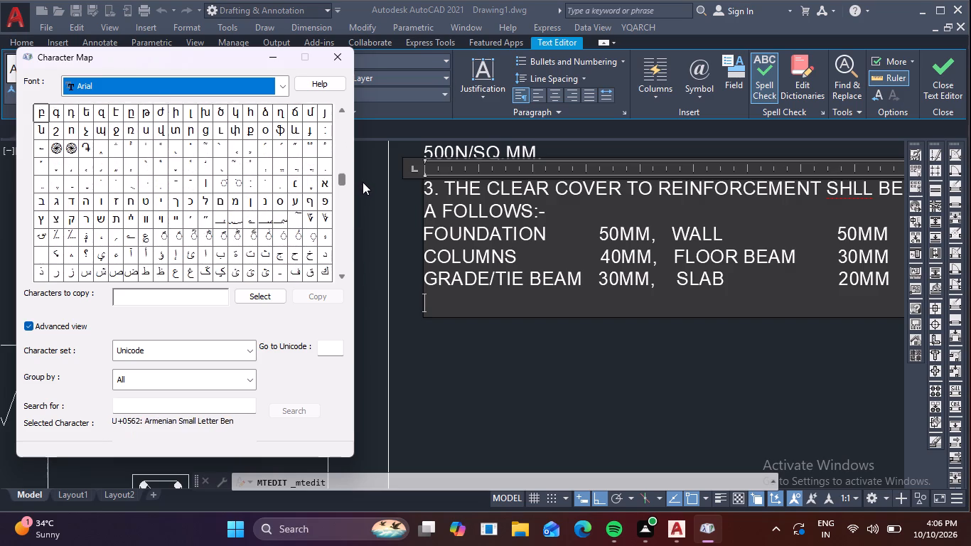
drag(363, 182, 366, 196)
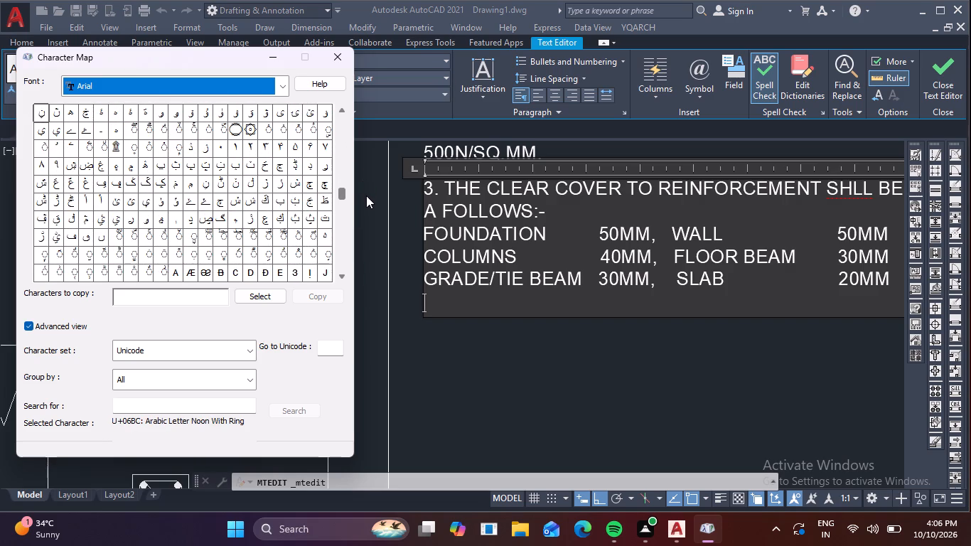
drag(366, 196, 368, 215)
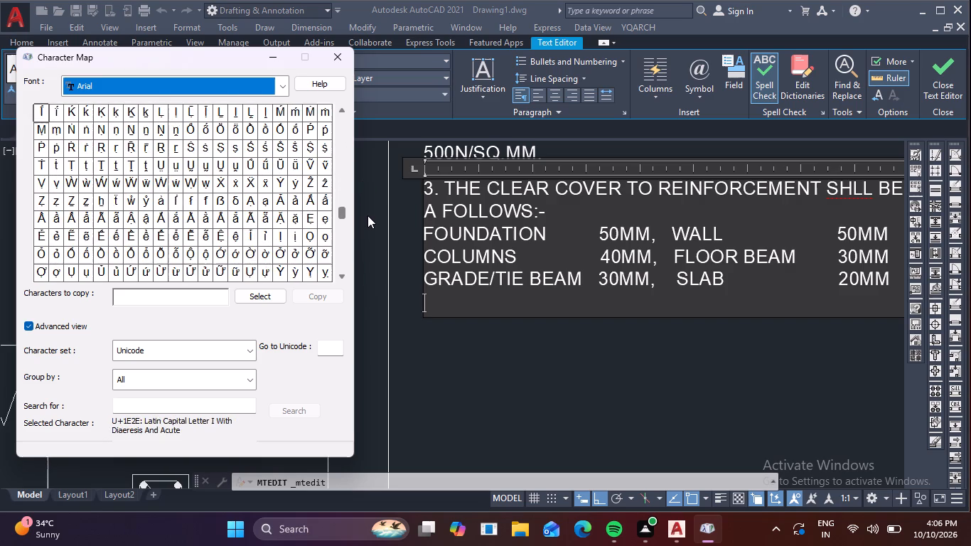
drag(368, 215, 371, 243)
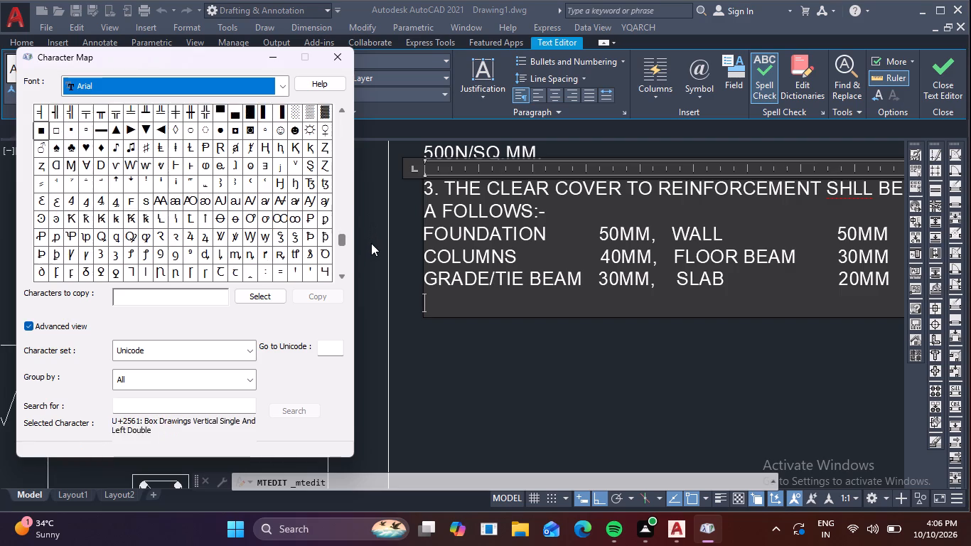
drag(371, 243, 368, 221)
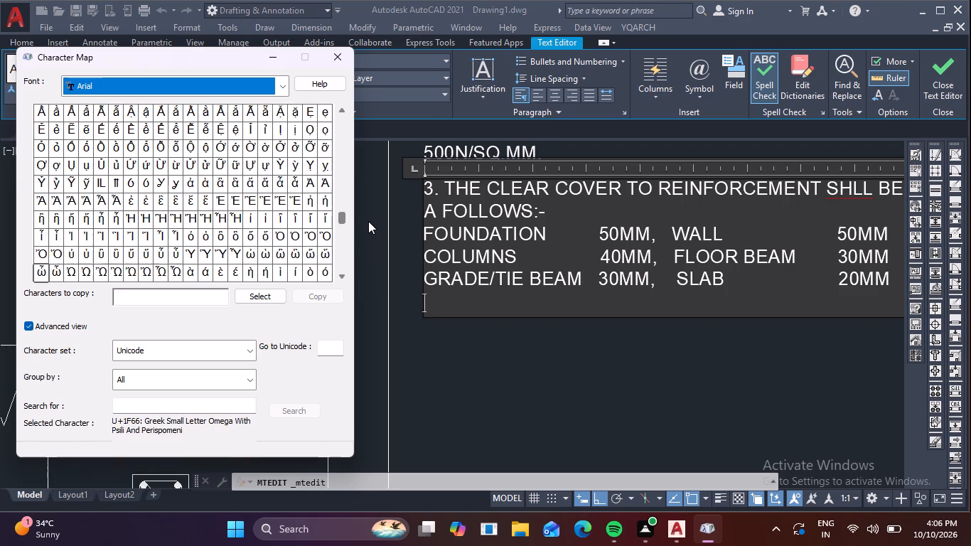
drag(368, 221, 367, 291)
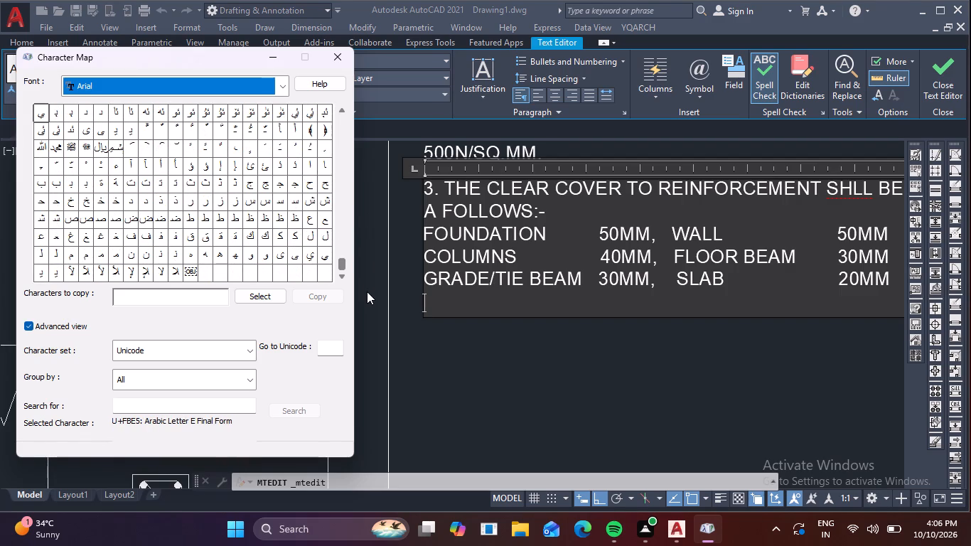
drag(367, 291, 368, 248)
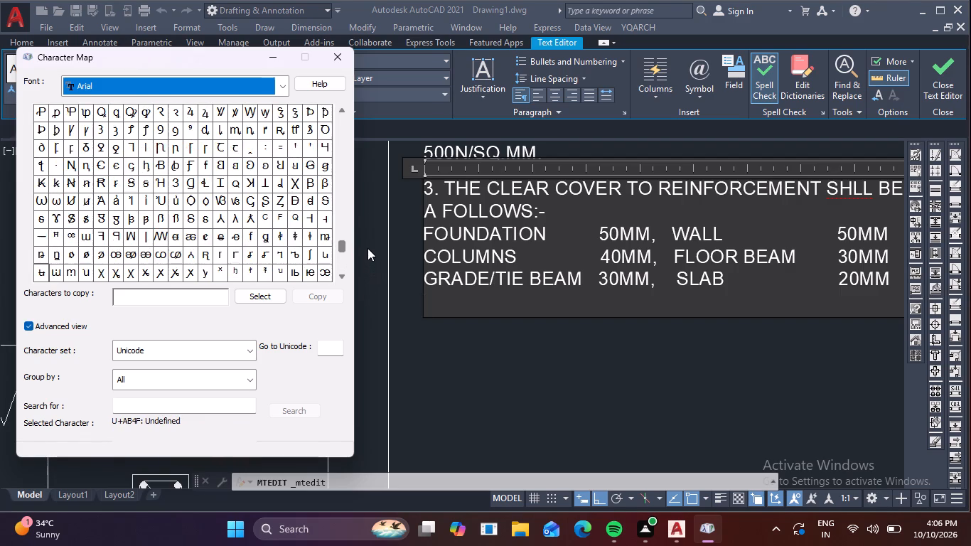
drag(368, 248, 368, 225)
click(333, 62)
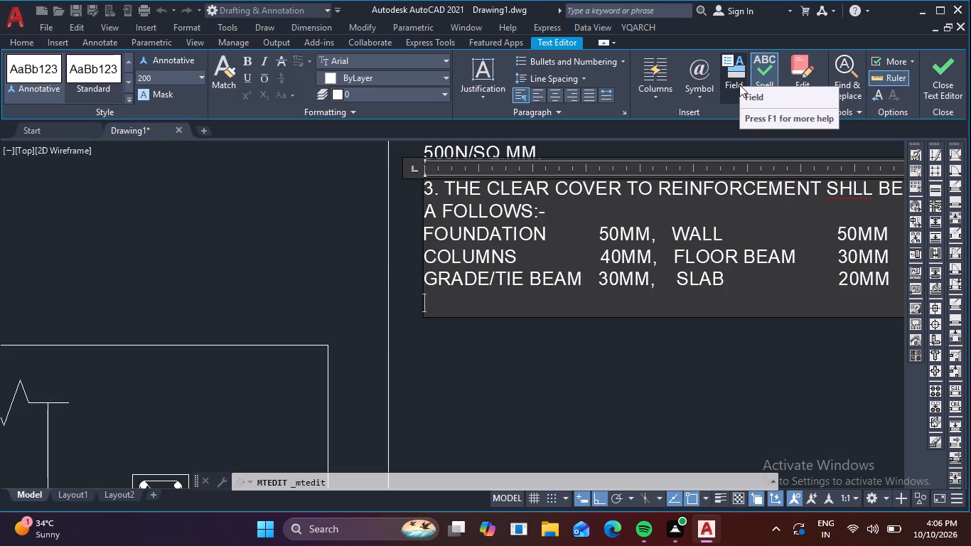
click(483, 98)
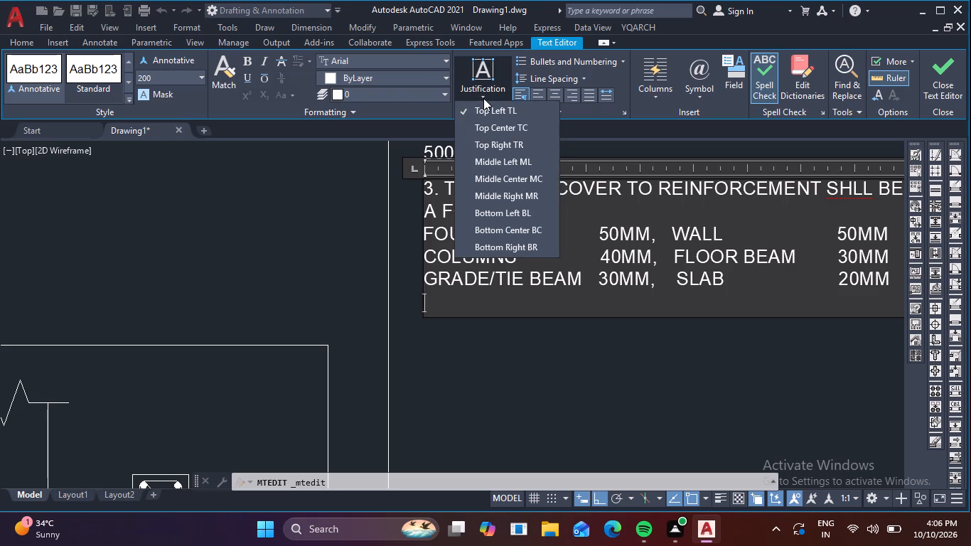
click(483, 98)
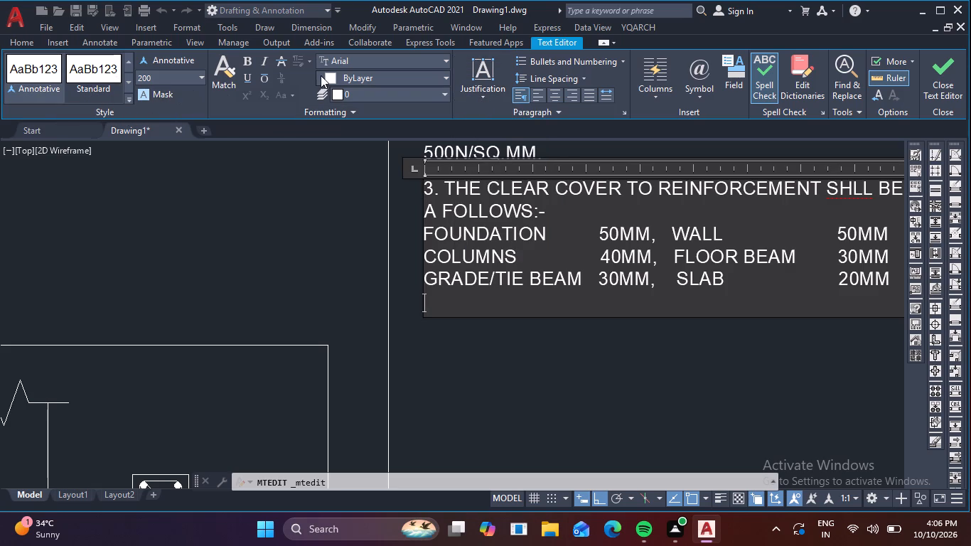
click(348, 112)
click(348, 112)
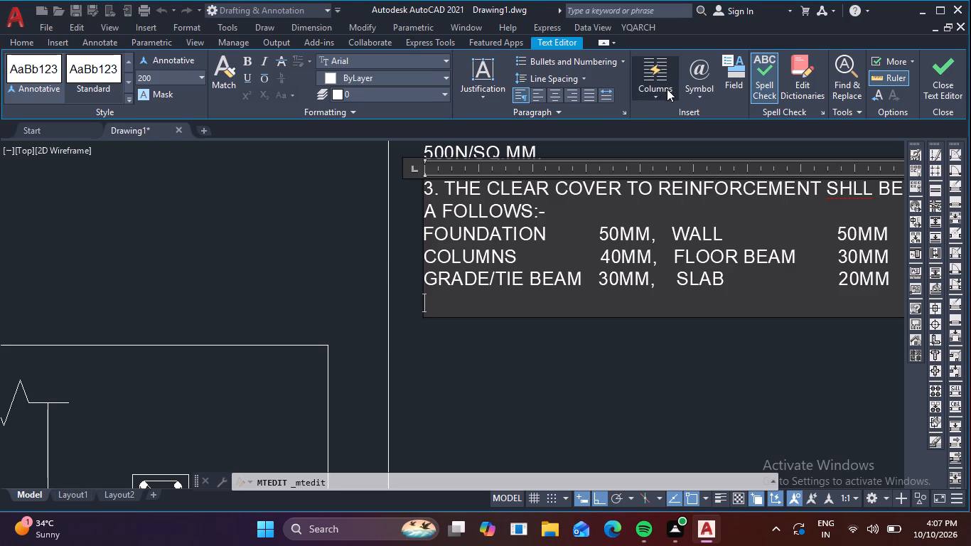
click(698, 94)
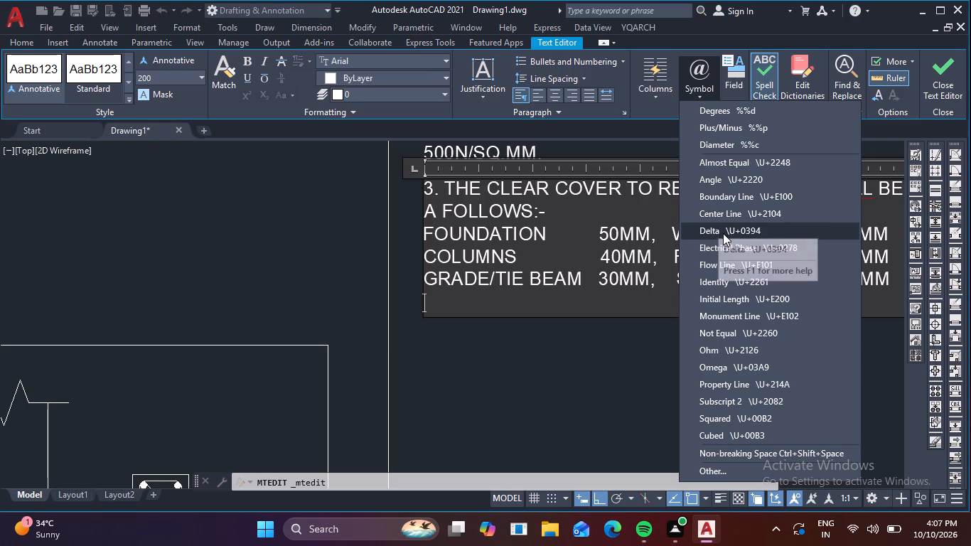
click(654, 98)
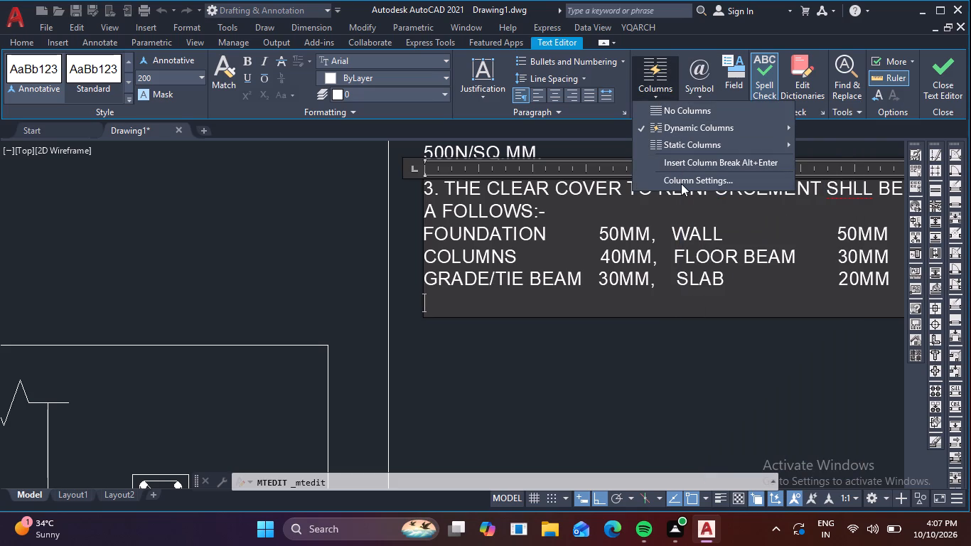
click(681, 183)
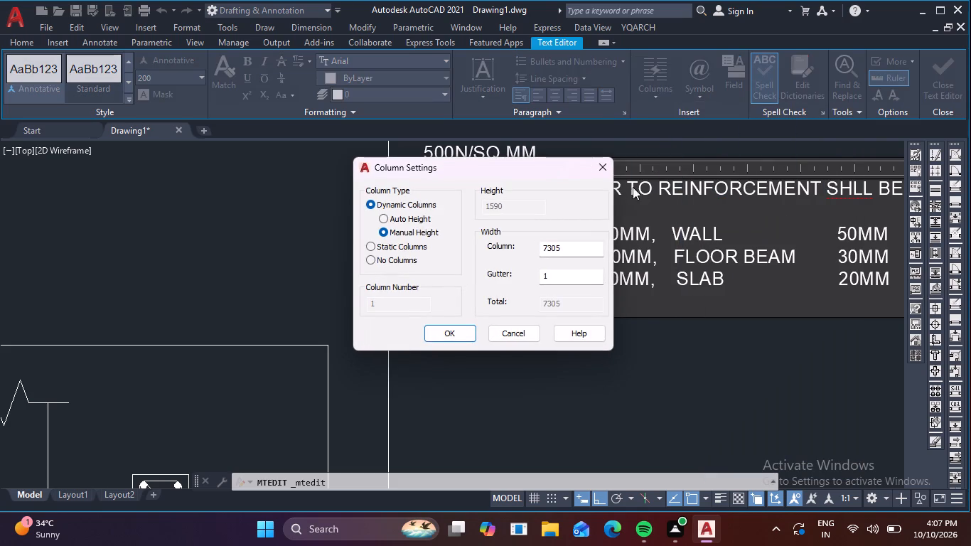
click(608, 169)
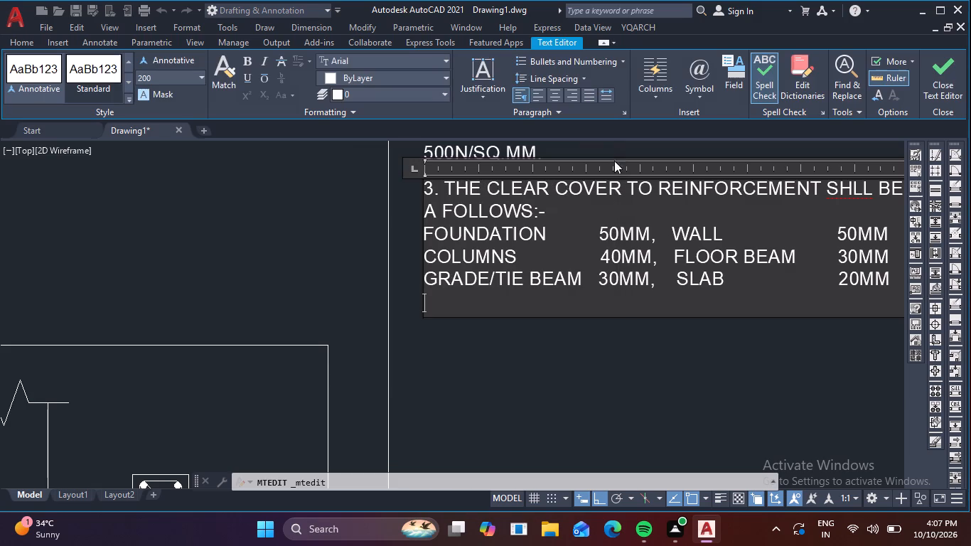
Look through the Arial characters in the Character Map for a special symbol to start the line below the cover list.
click(702, 95)
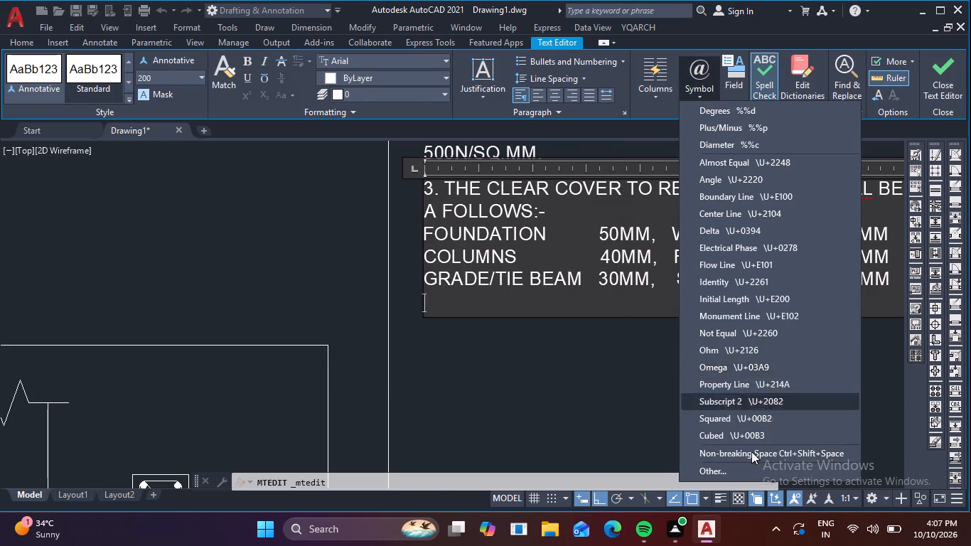
click(731, 473)
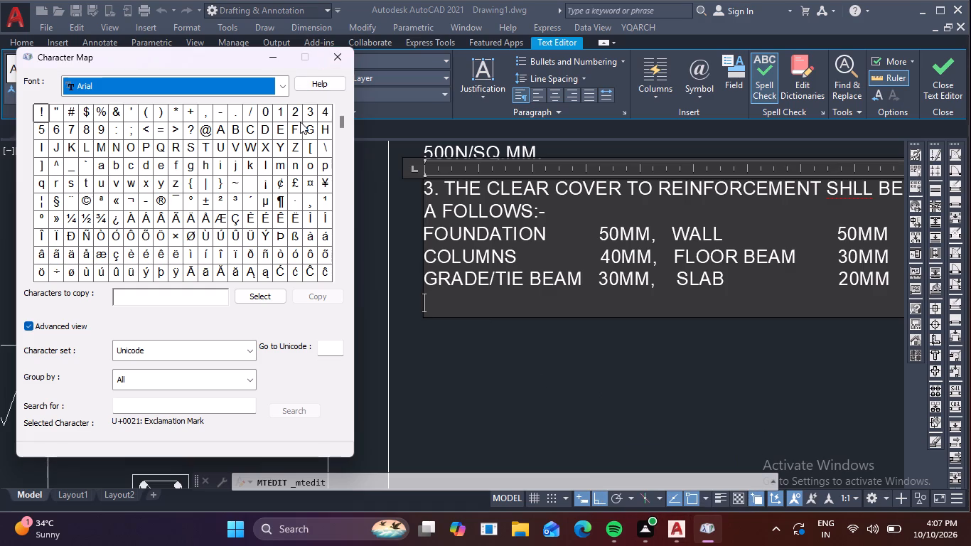
scroll(311, 142, down, 1)
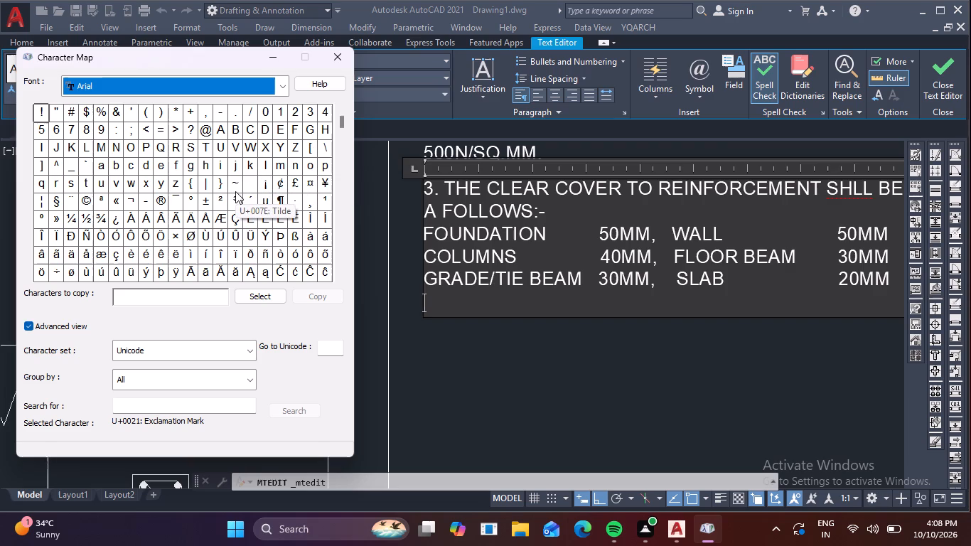
drag(341, 123, 348, 146)
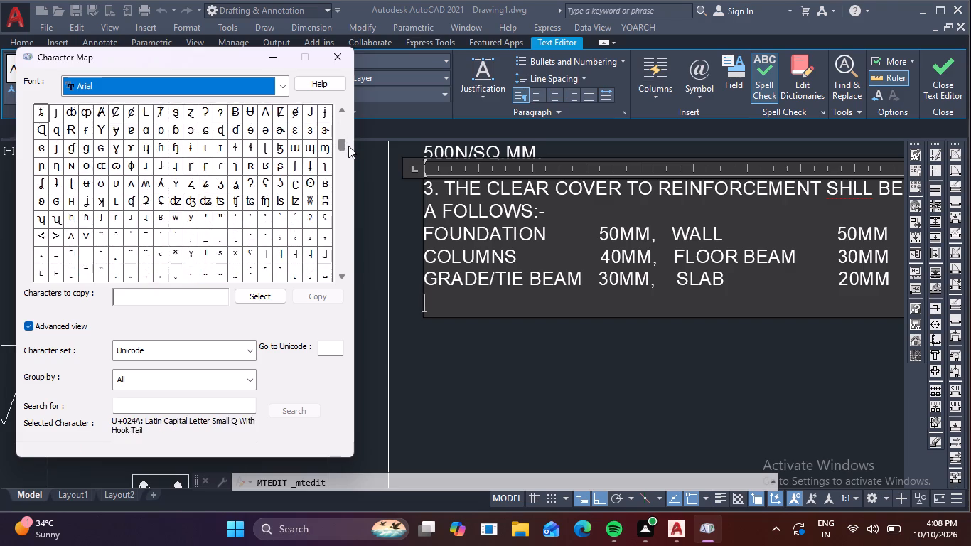
drag(348, 146, 354, 157)
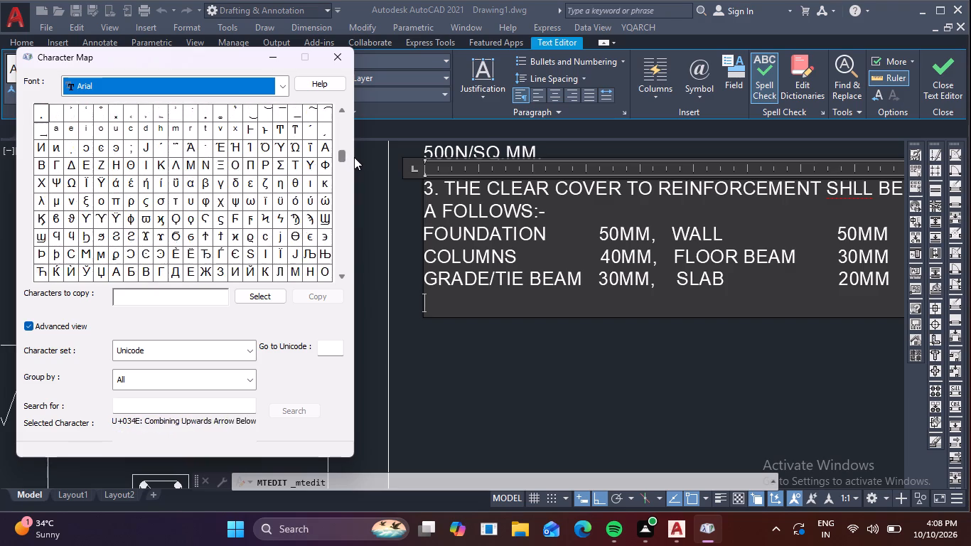
drag(354, 157, 359, 168)
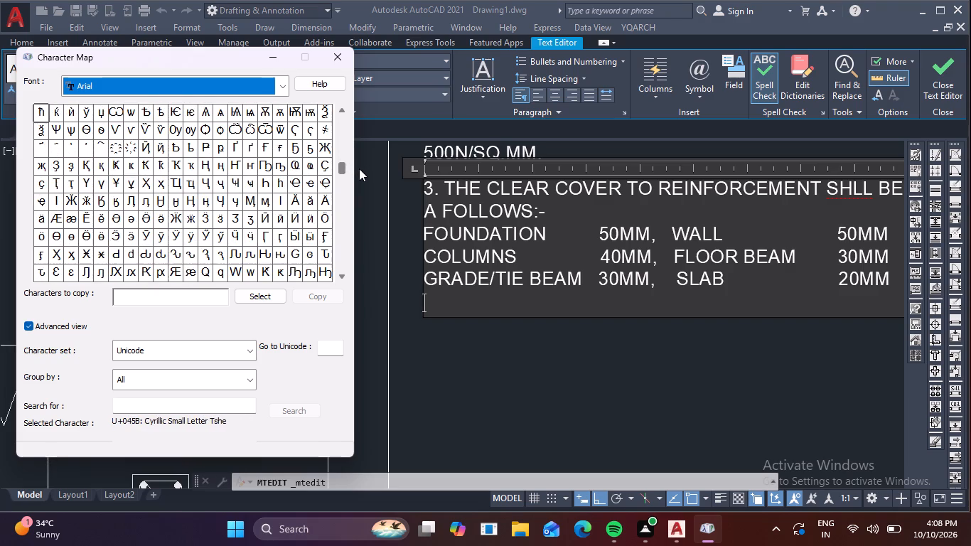
drag(359, 168, 359, 180)
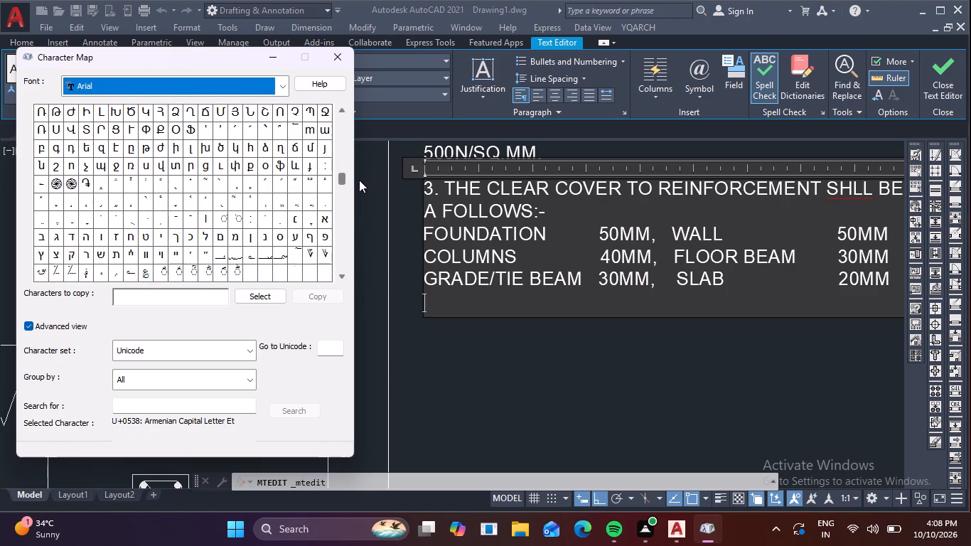
drag(359, 180, 362, 193)
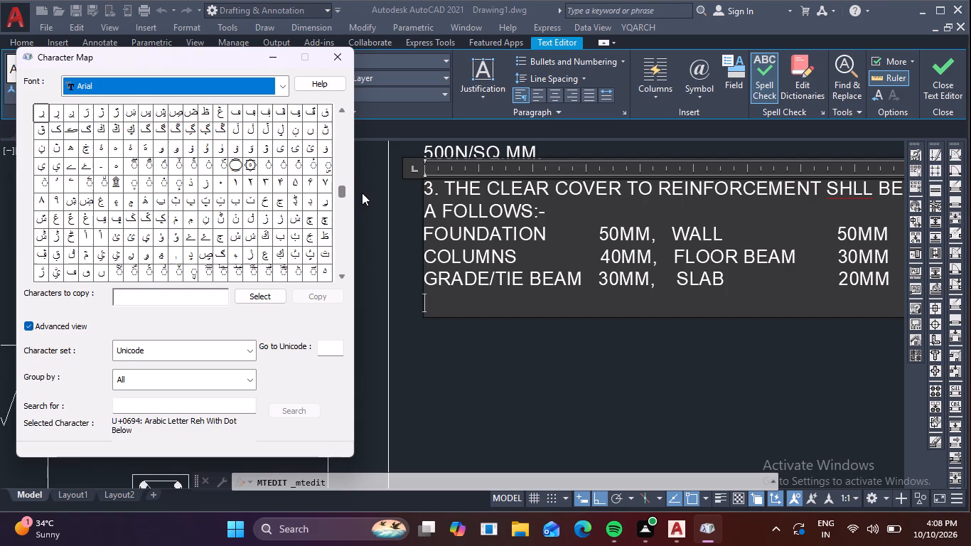
drag(362, 193, 365, 208)
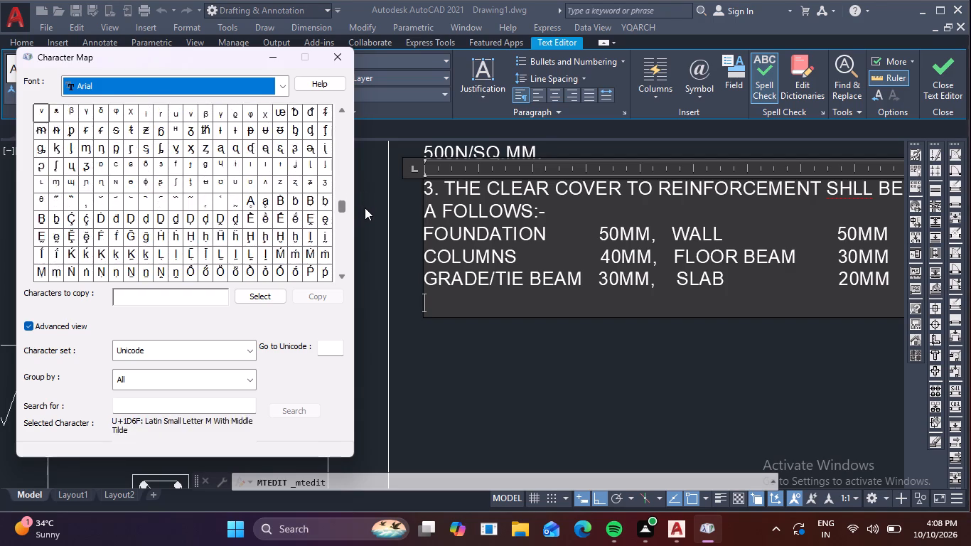
drag(365, 208, 365, 223)
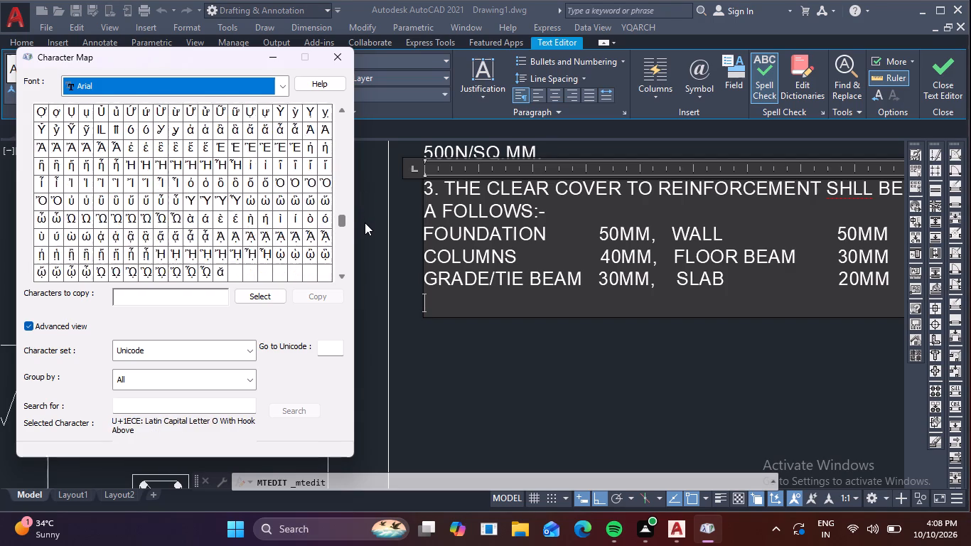
drag(365, 223, 363, 231)
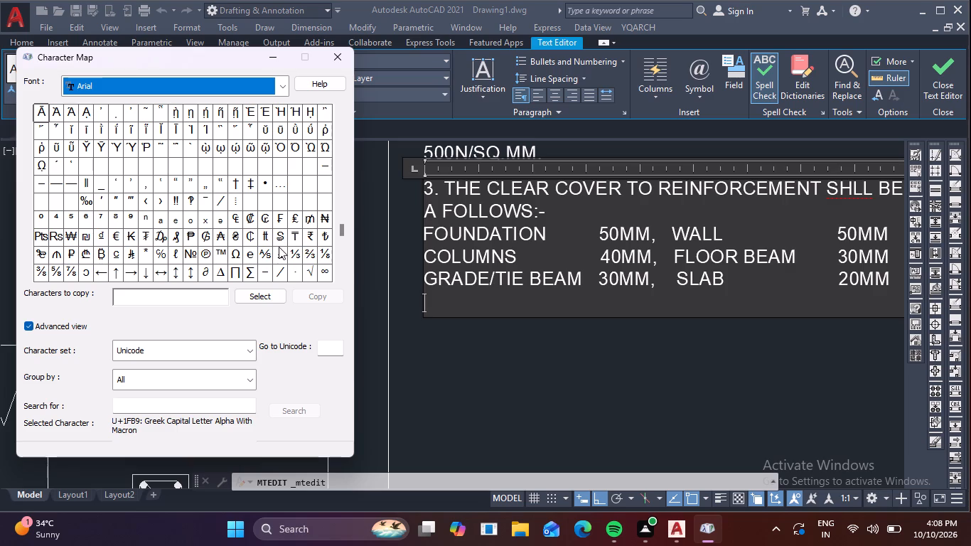
click(341, 232)
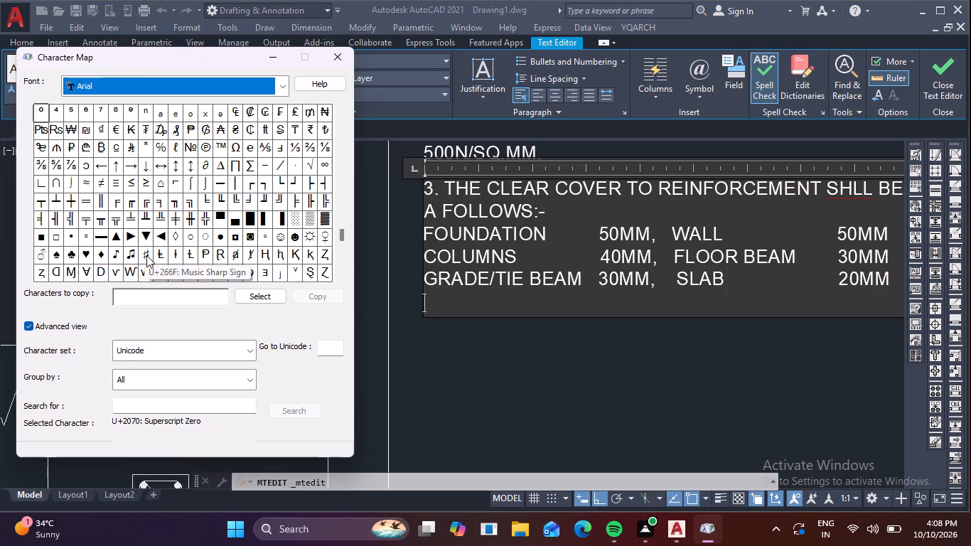
click(341, 66)
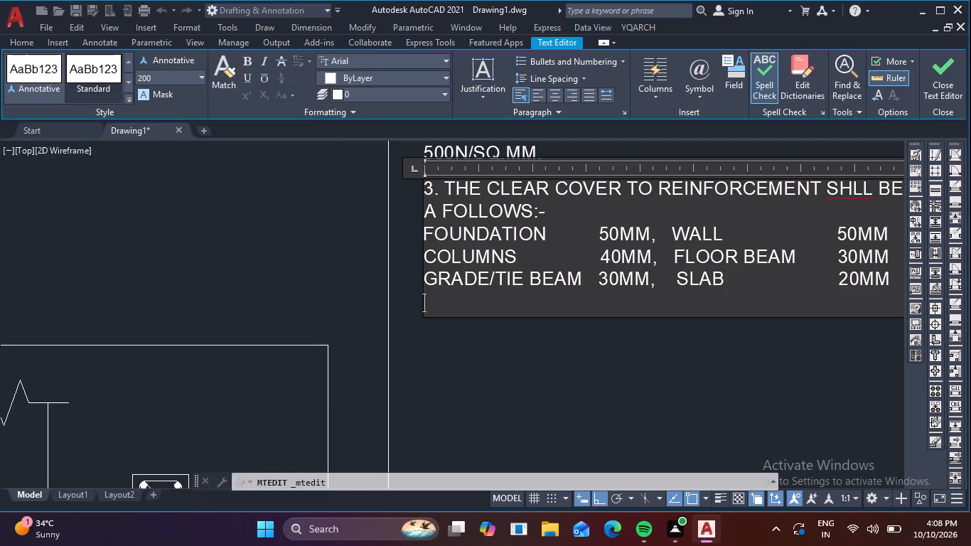
Enter "#COVER TO SECONDRY REINFORCEMENT" on the empty line below the GRADE/TIE BEAM row of note 3.
key(shift+numbersign)
key(c)
key(o)
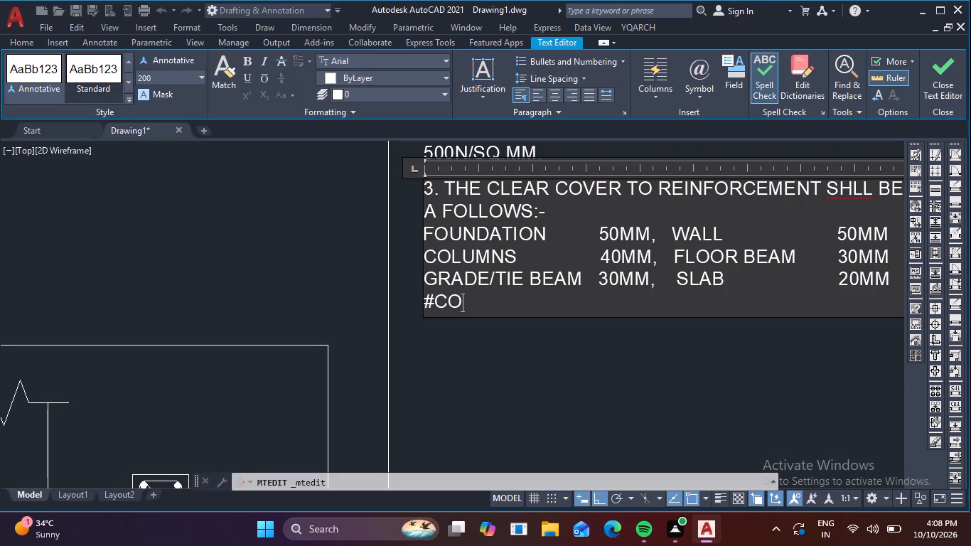
text(VER)
key(space)
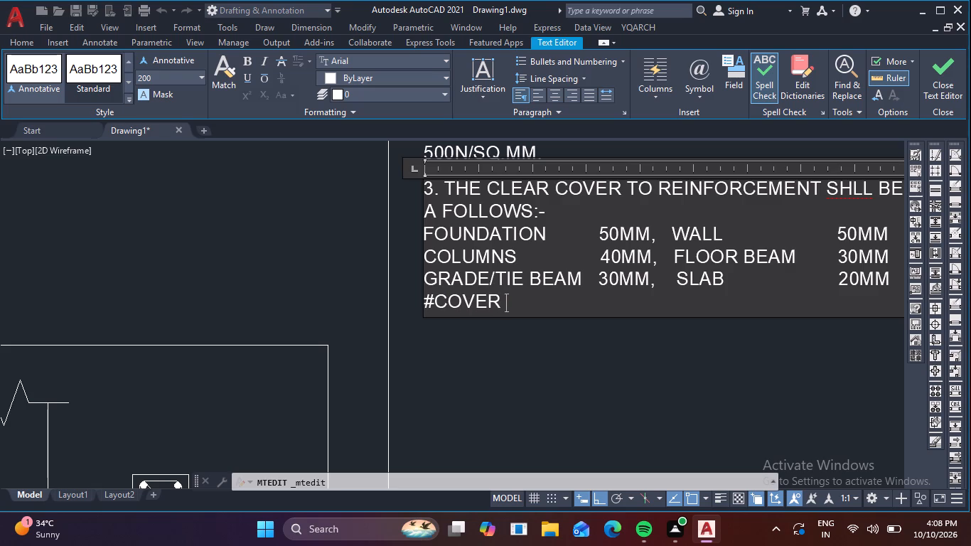
text(TO)
key(space)
text(SECOND)
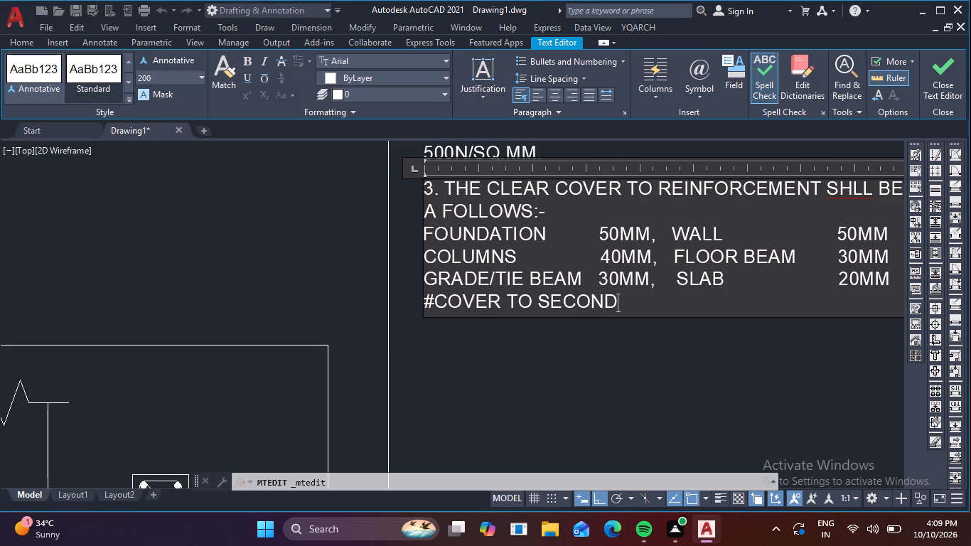
text(RY)
key(space)
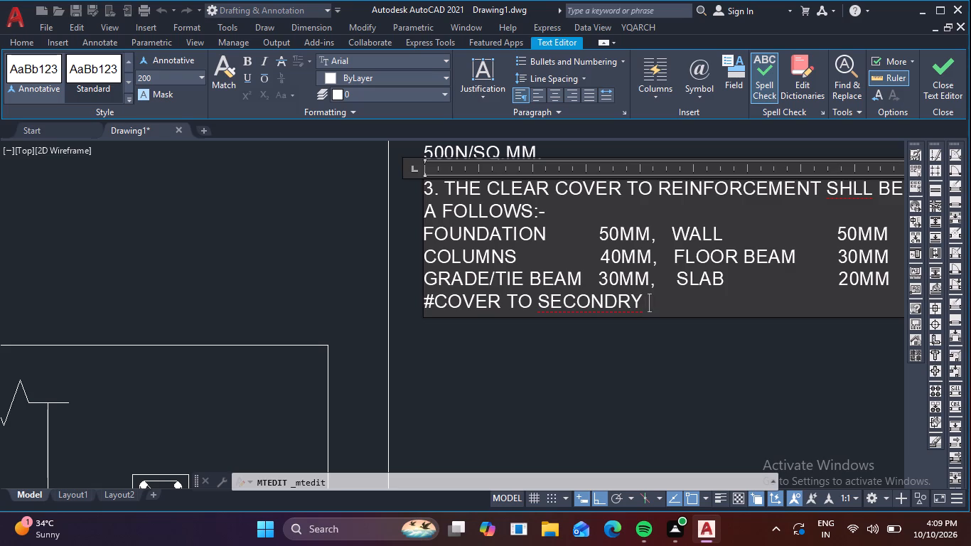
text(REIN)
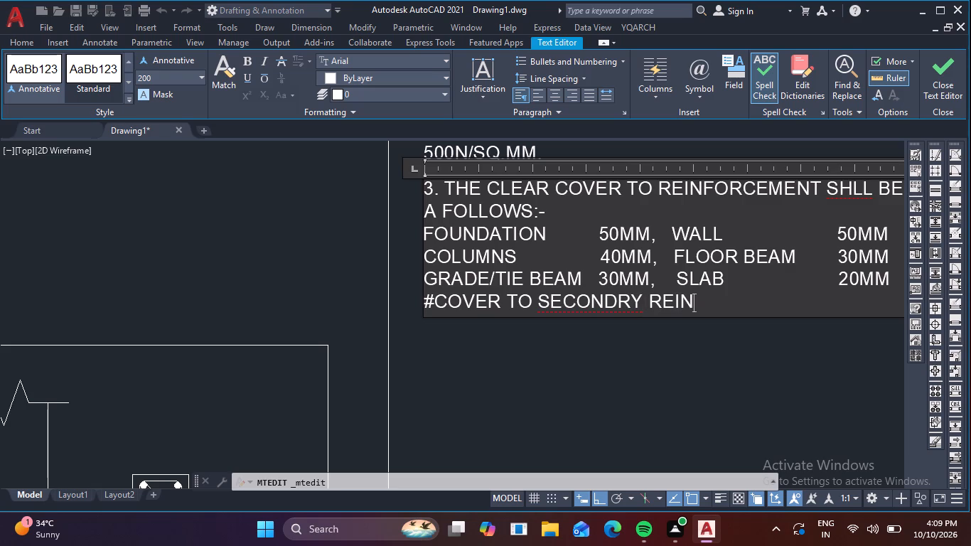
text(FOR)
text(CEMENT)
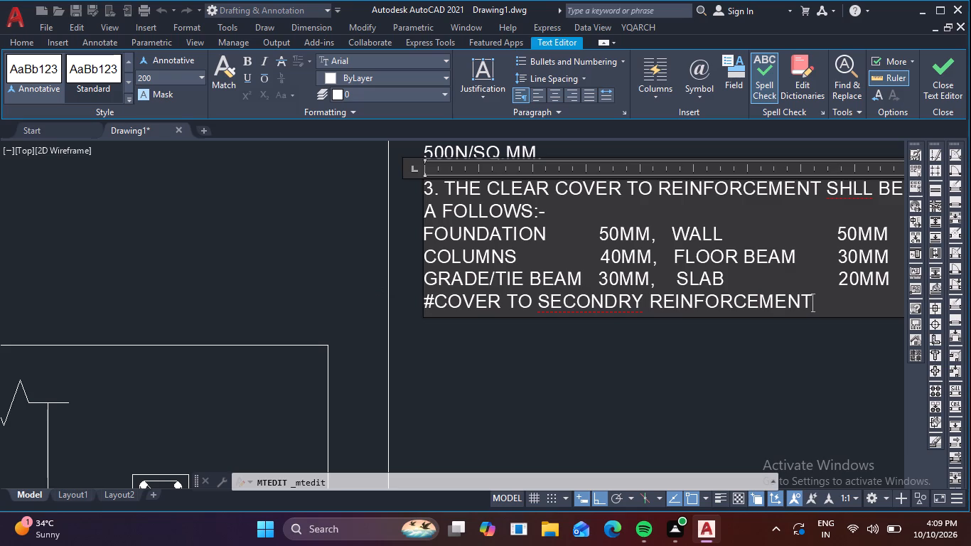
Correct the spelling of SECONDRY to "SECONDARY" and return to the end of that line.
click(617, 304)
key(a)
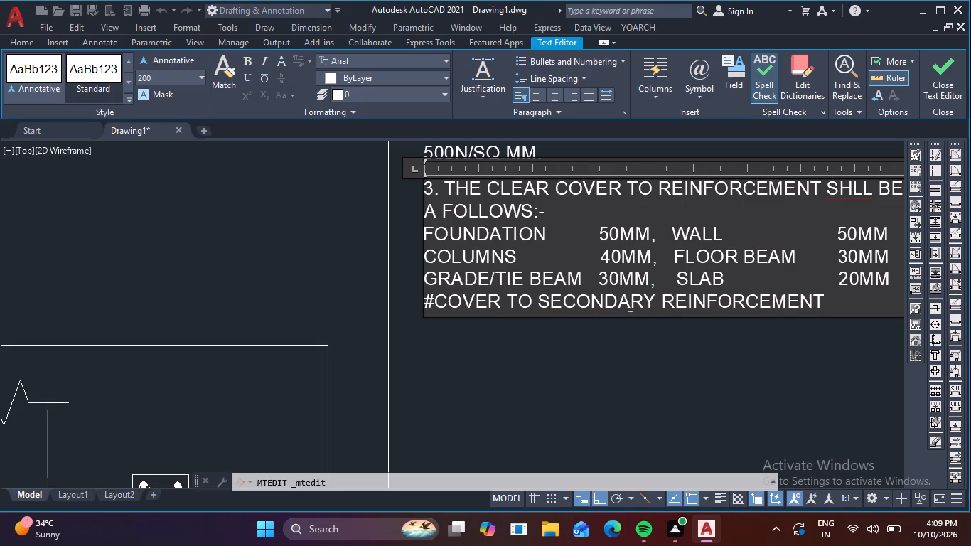
click(830, 299)
key(space)
key(BackSpace)
Add the line "ALSO SHALL NOT BE 50 DIA OF BAR MINIMUM." below the secondary reinforcement line of note 3 and finish editing.
key(Return)
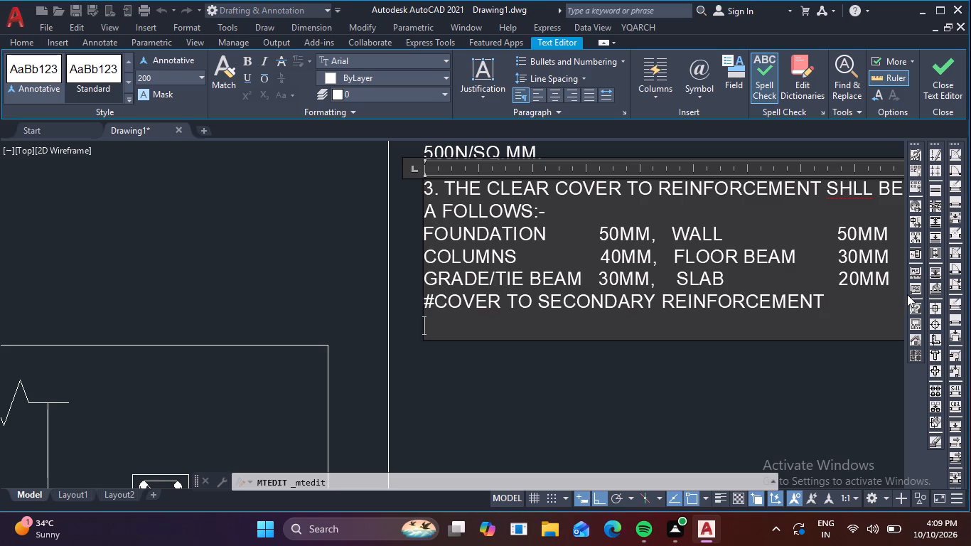
text(ALSO)
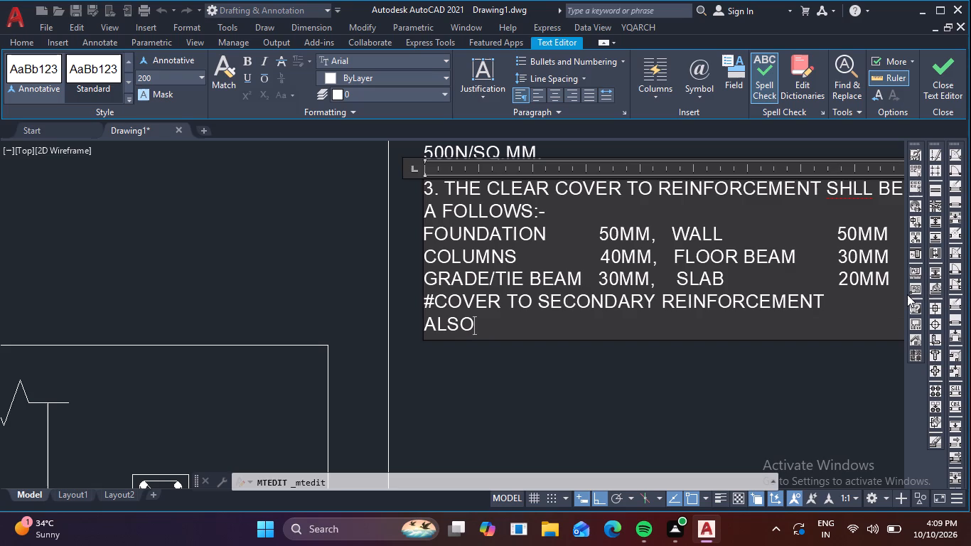
key(space)
text(SHALL)
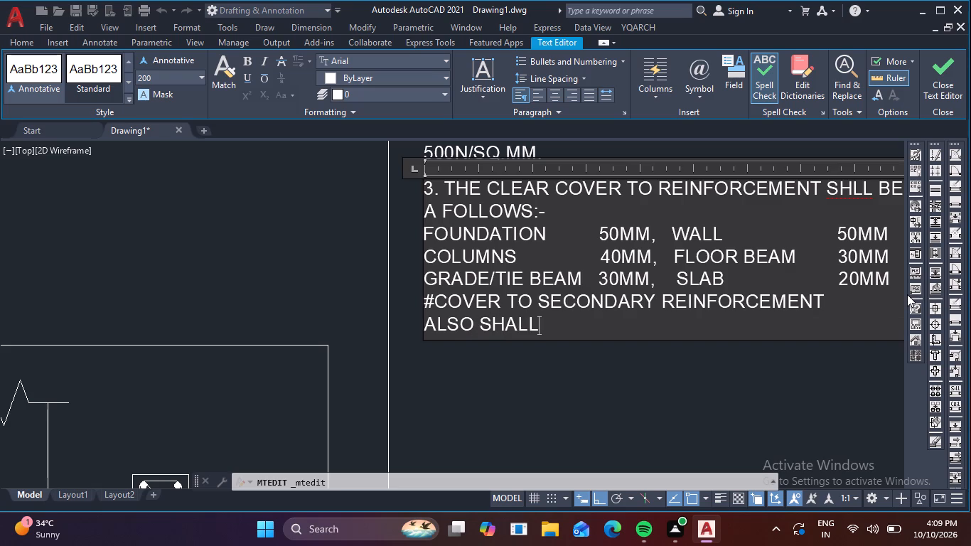
key(space)
text(NOY)
key(BackSpace)
text(T)
key(space)
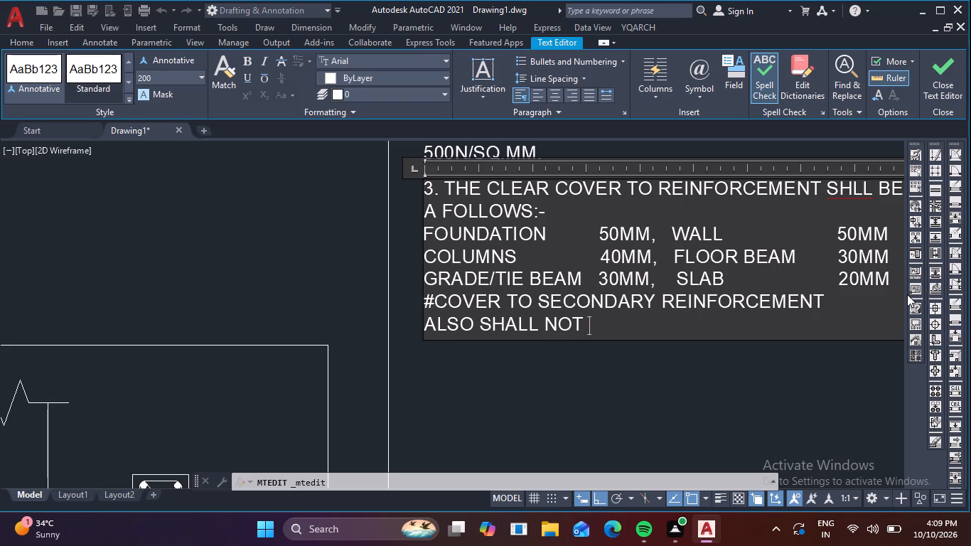
text(BE)
key(space)
text(50)
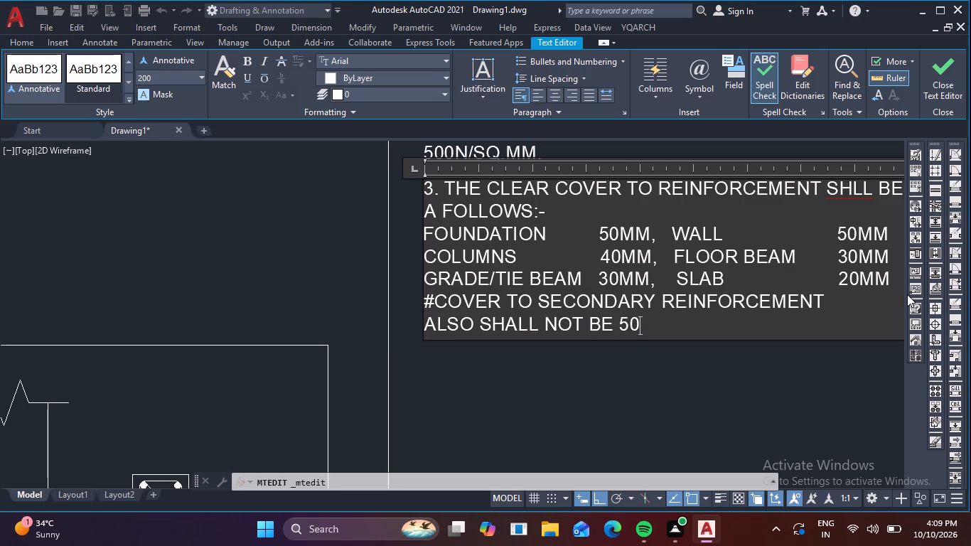
key(space)
text(DI)
key(a)
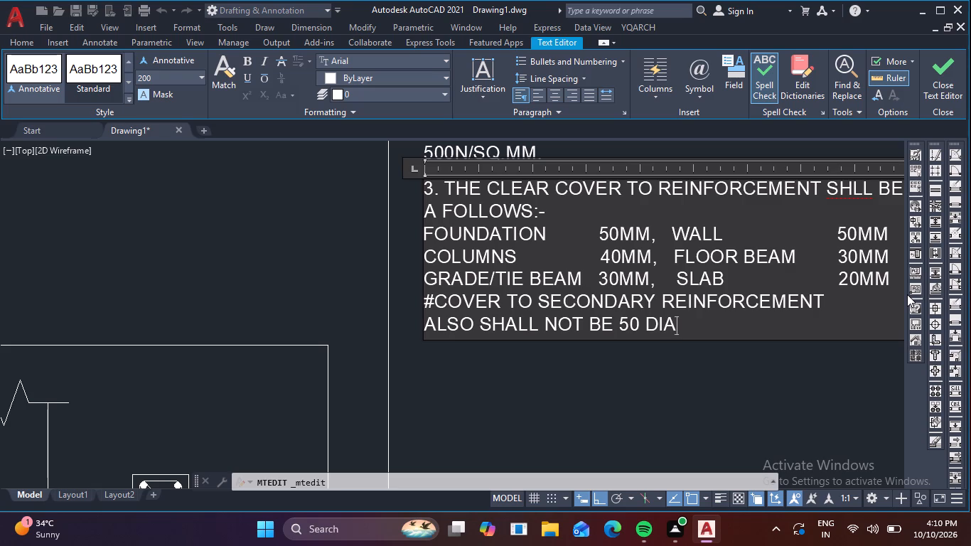
key(space)
text(OF)
key(space)
text(BAR)
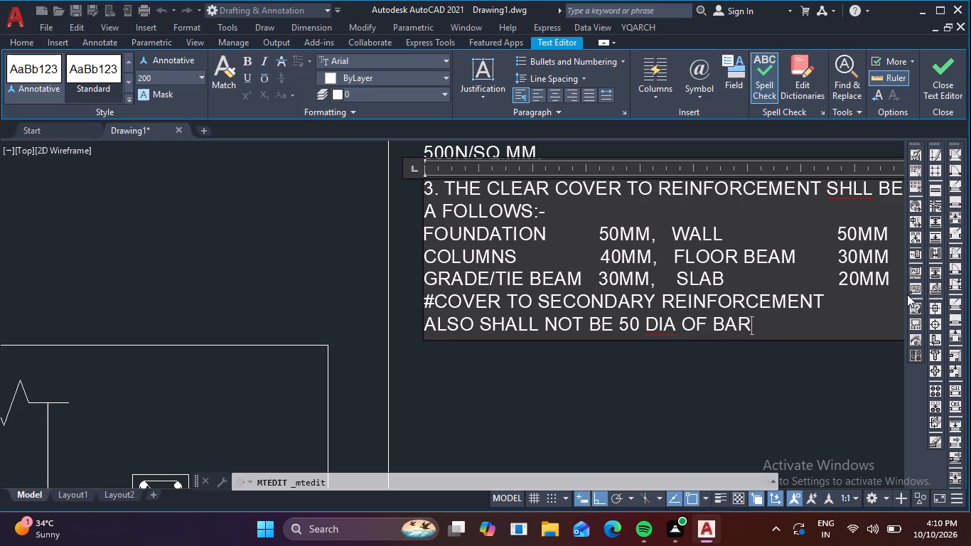
key(space)
text(MINIMUN)
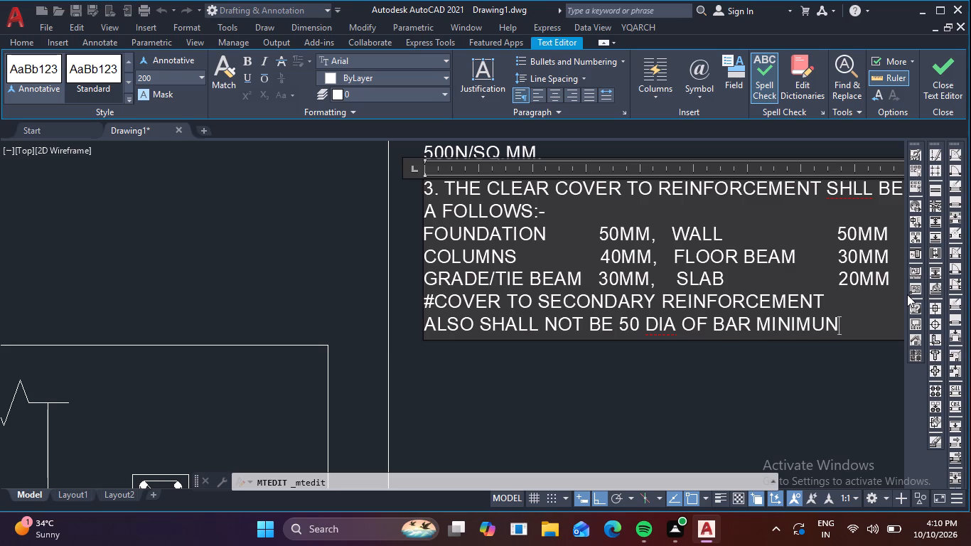
key(BackSpace)
key(m)
key(period)
click(640, 405)
Copy note 1 of the reinforcing steel notes straight down into the empty space just below note 3.
scroll(653, 398, down, 1)
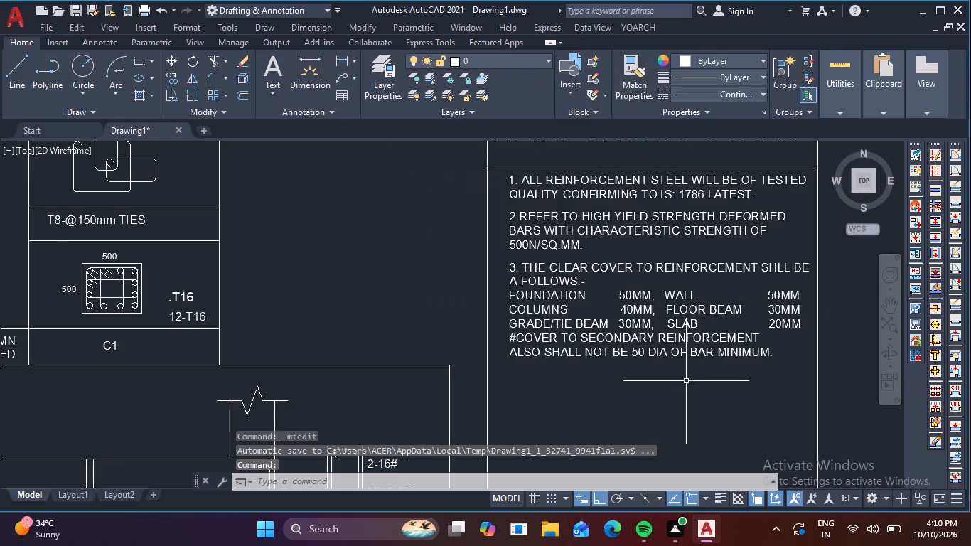
middle_drag(686, 381, 629, 253)
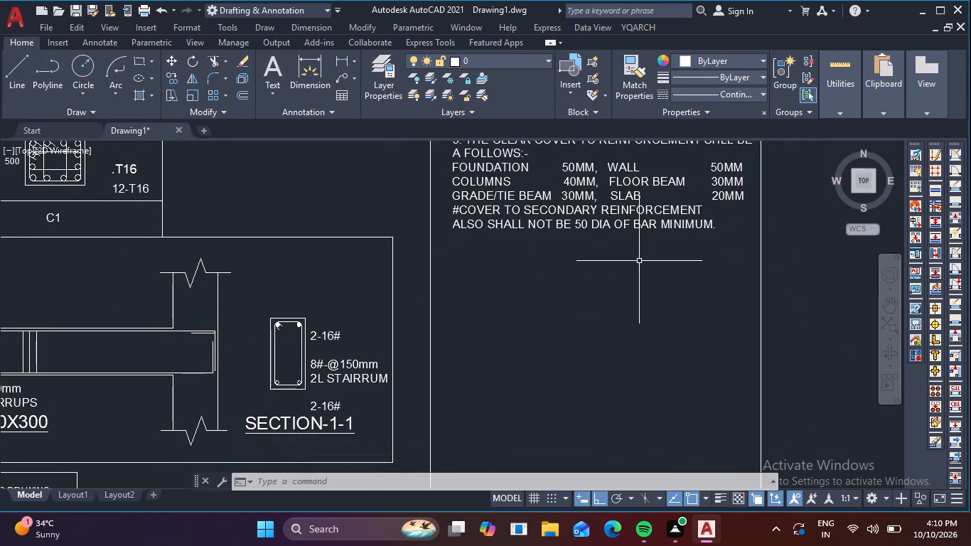
scroll(636, 274, down, 1)
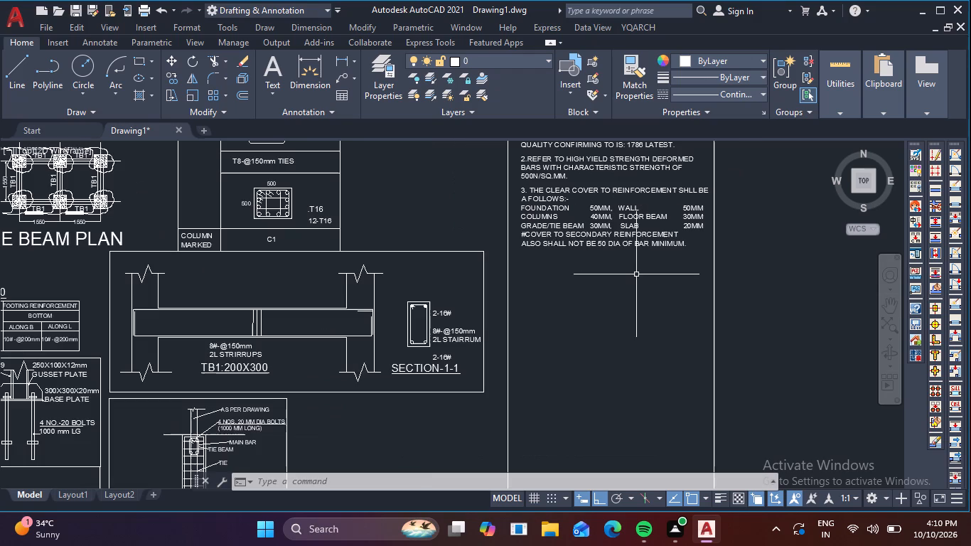
scroll(621, 260, down, 1)
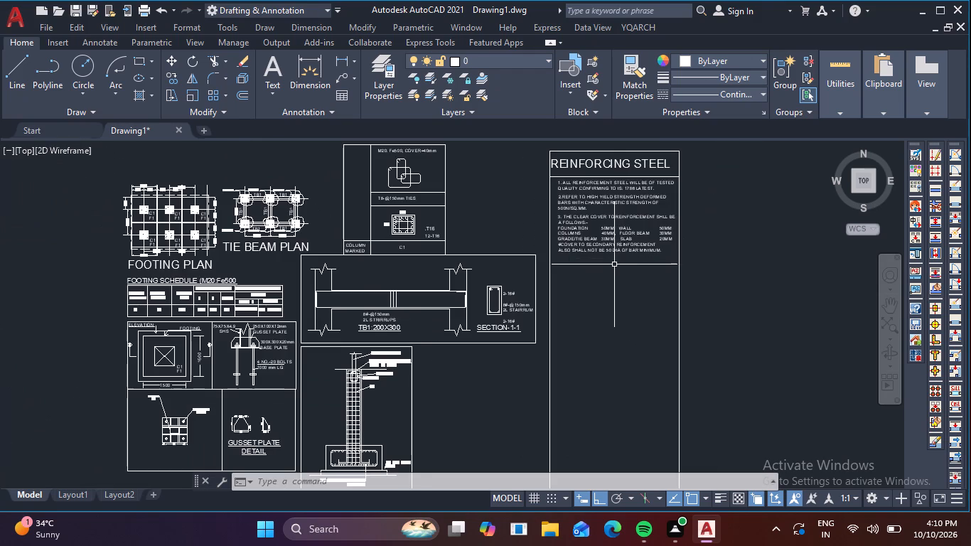
scroll(611, 267, up, 3)
middle_drag(611, 267, 621, 235)
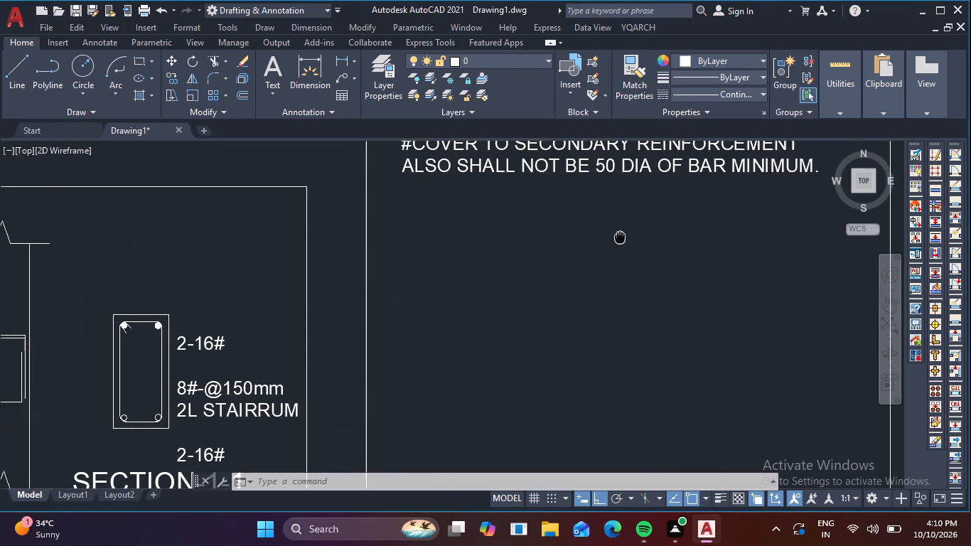
middle_drag(621, 235, 622, 206)
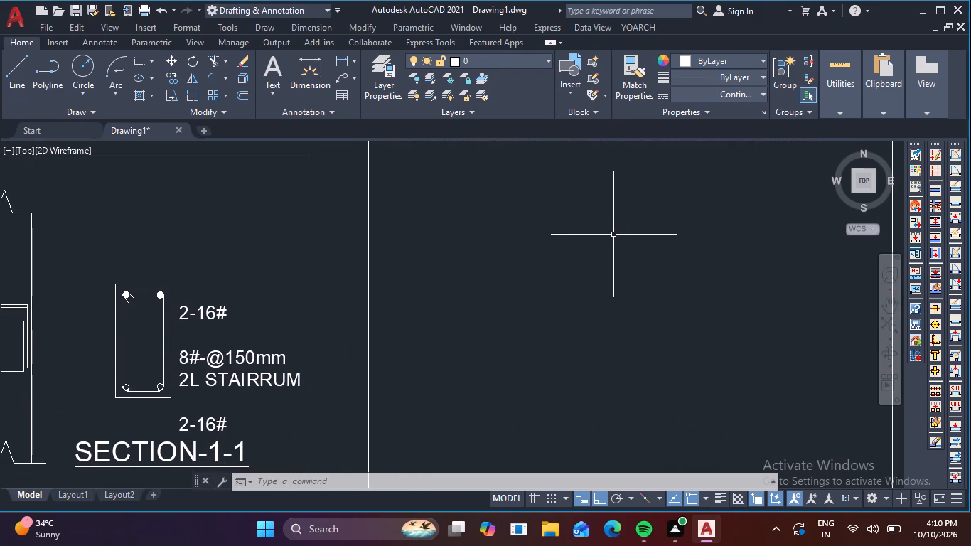
middle_drag(502, 232, 492, 279)
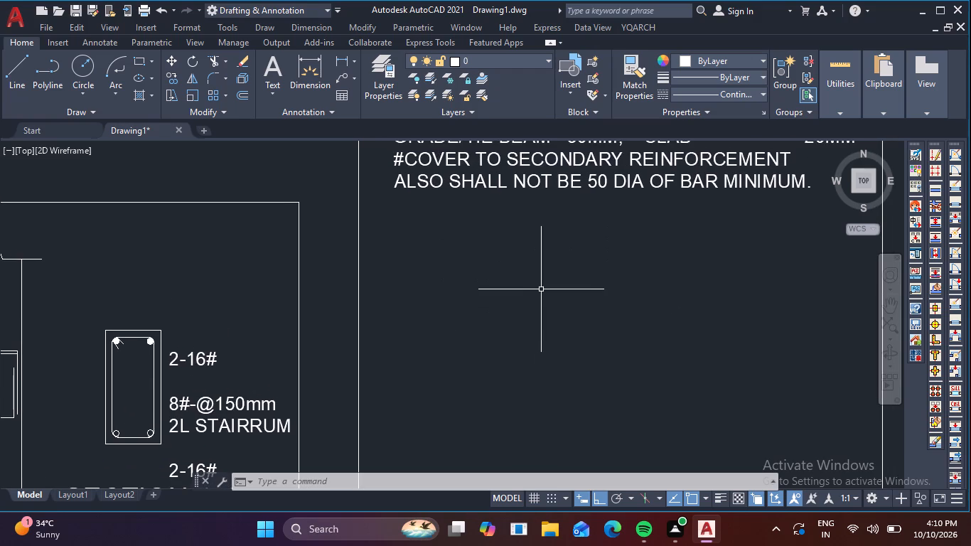
scroll(448, 259, down, 1)
middle_drag(458, 279, 457, 388)
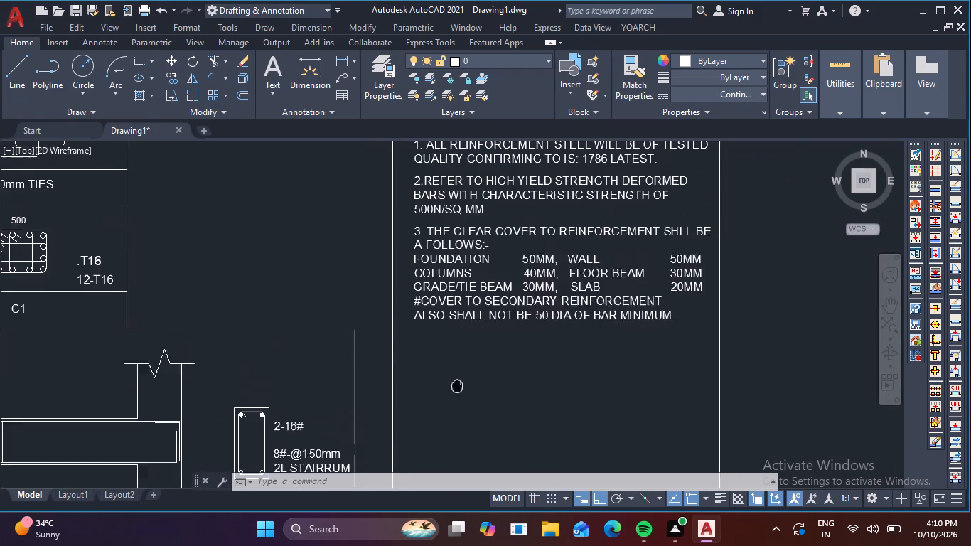
middle_drag(457, 388, 458, 400)
click(460, 168)
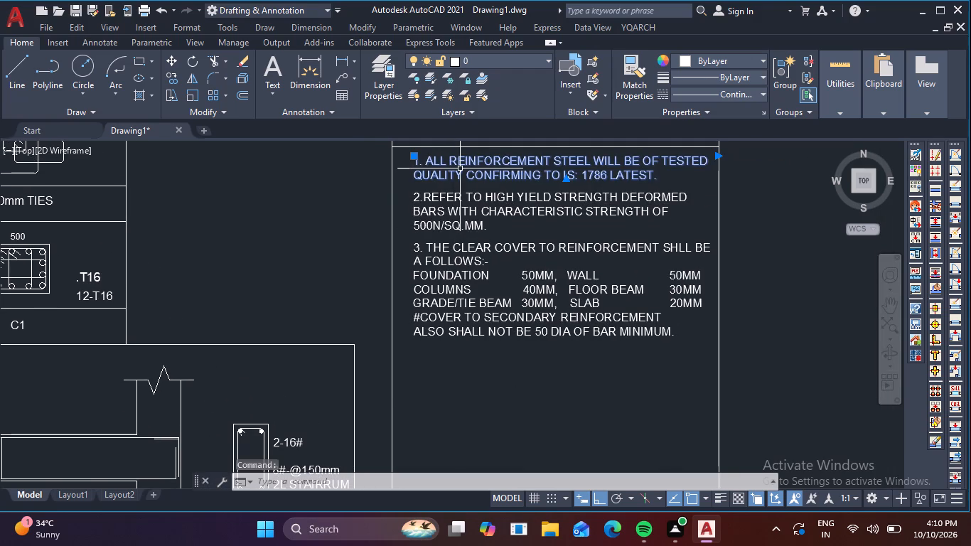
text(CO)
key(space)
click(460, 168)
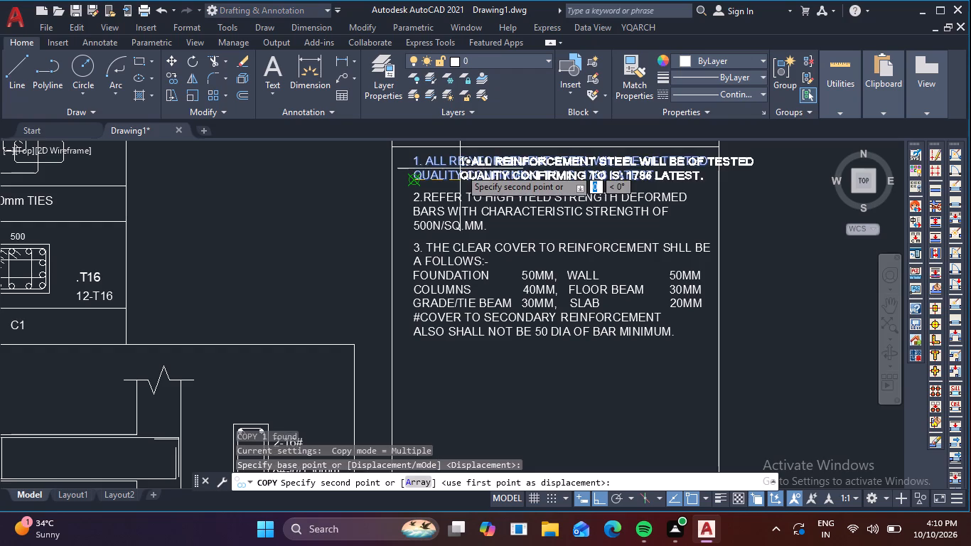
click(408, 373)
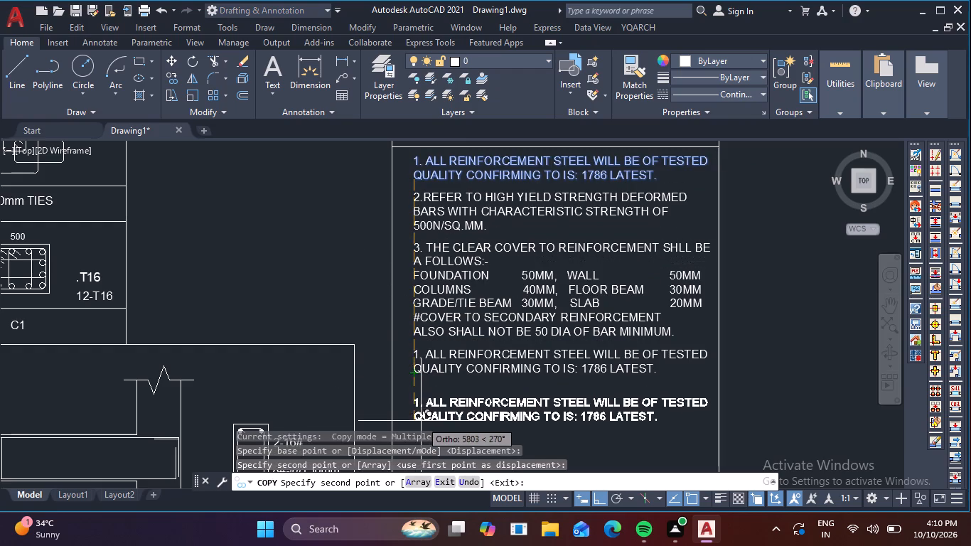
key(Escape)
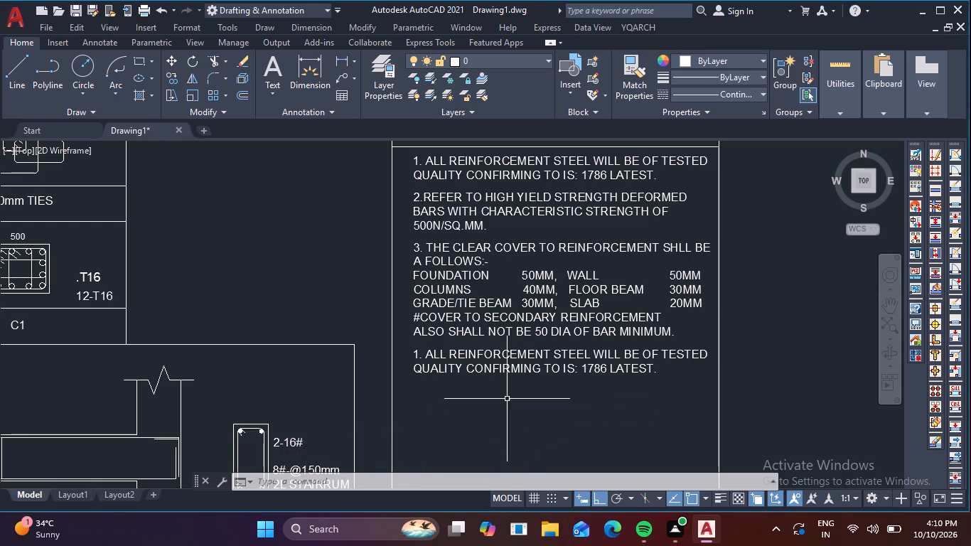
Replace the text of the copied note below note 3 with "4. LAP LENHTH TO BE" and finish editing.
double_click(648, 370)
click(658, 373)
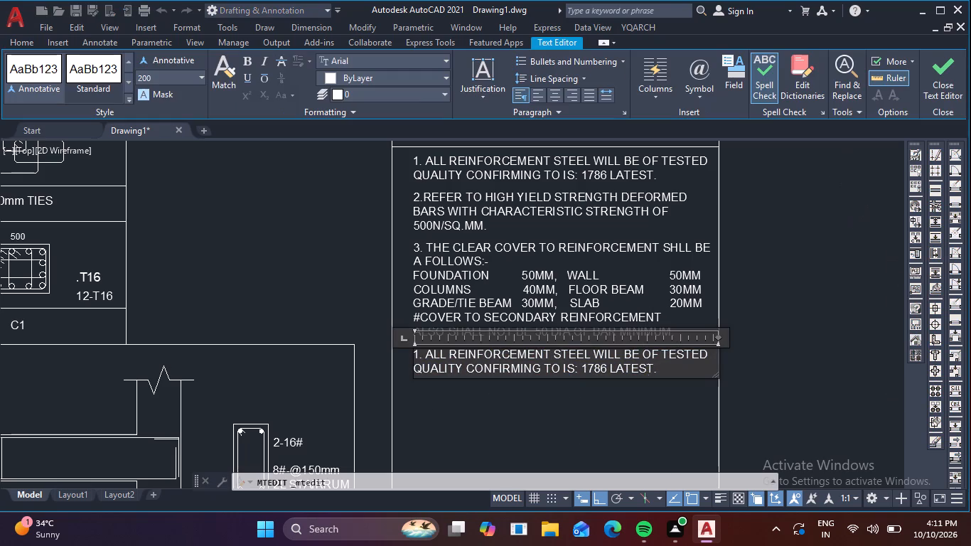
key(BackSpace)
key(BackSpace)
key(BackSpace)
key(BackSpace)
key(BackSpace)
key(BackSpace)
key(BackSpace)
key(BackSpace)
key(BackSpace)
key(BackSpace)
key(BackSpace)
key(BackSpace)
key(BackSpace)
key(BackSpace)
key(BackSpace)
key(BackSpace)
key(BackSpace)
key(BackSpace)
key(BackSpace)
key(BackSpace)
key(BackSpace)
key(BackSpace)
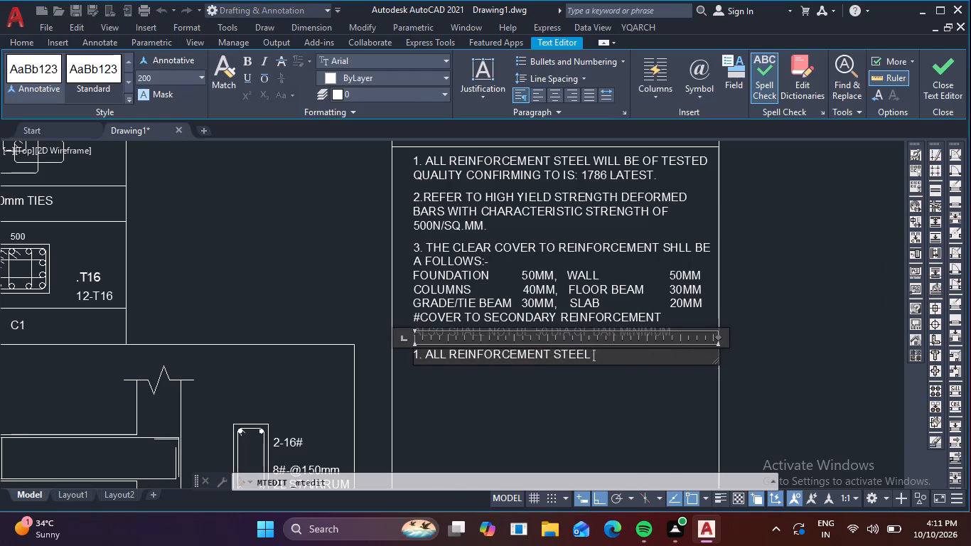
key(BackSpace)
key(BackSpace)
key(BackSpace)
key(BackSpace)
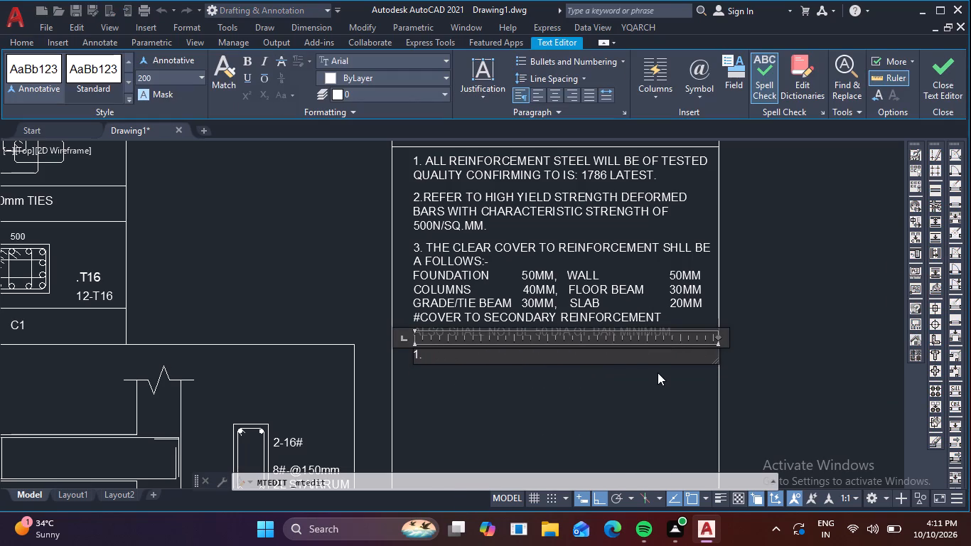
key(BackSpace)
key(BackSpace)
key(BackSpace)
text(4.)
key(space)
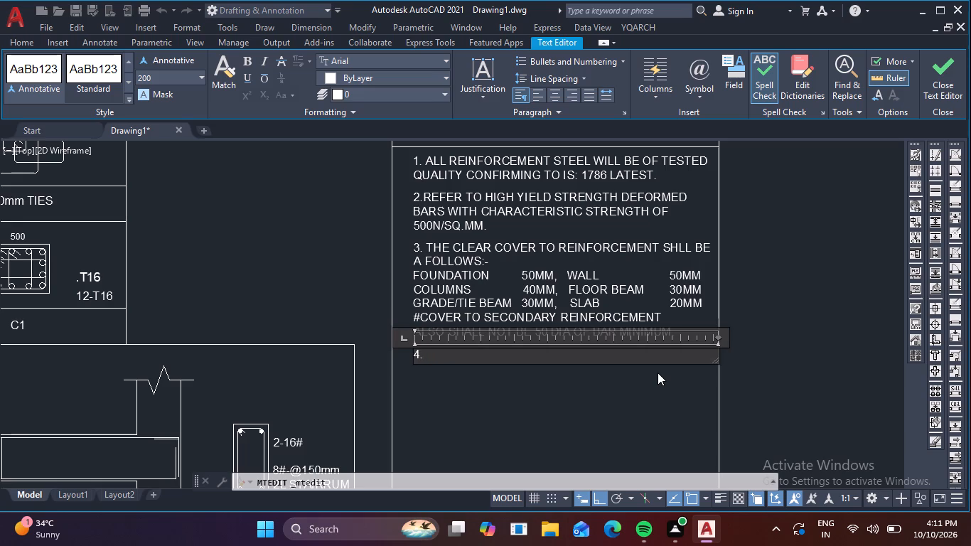
text(LAP)
key(space)
text(LEN)
key(h)
text(TH)
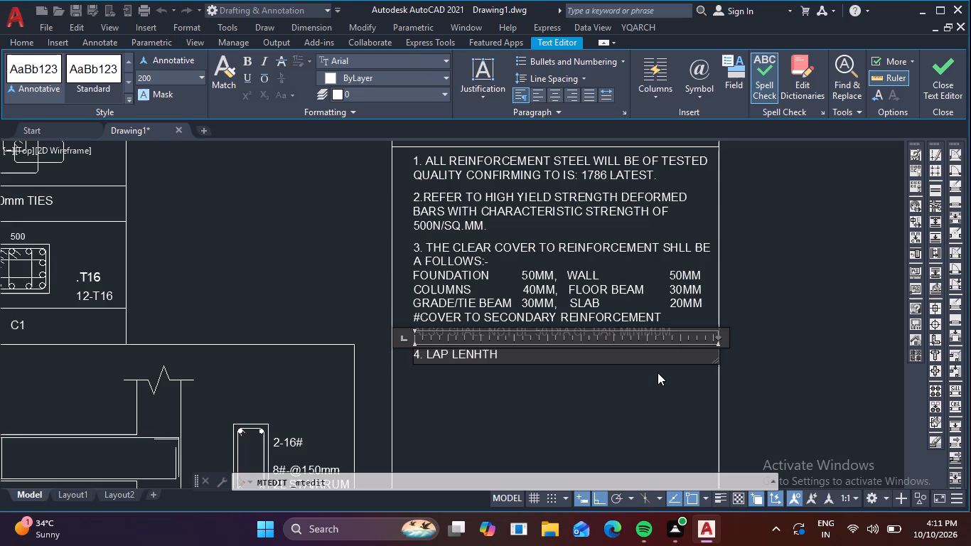
key(space)
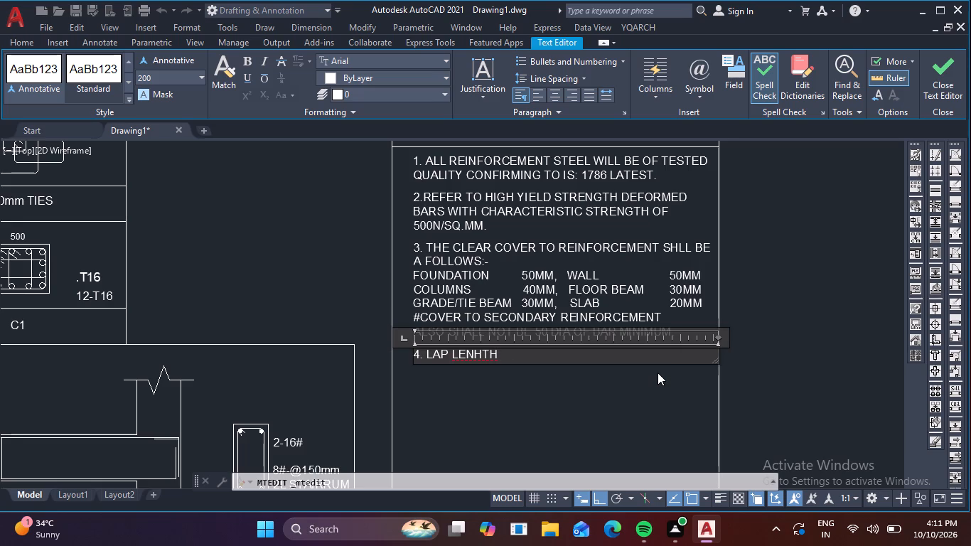
text(TO)
key(space)
text(BE)
key(space)
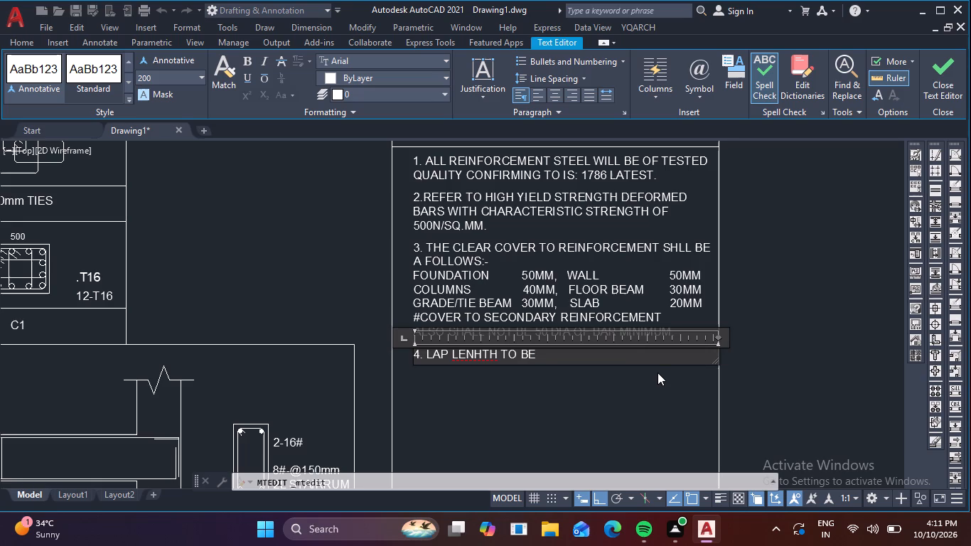
click(604, 414)
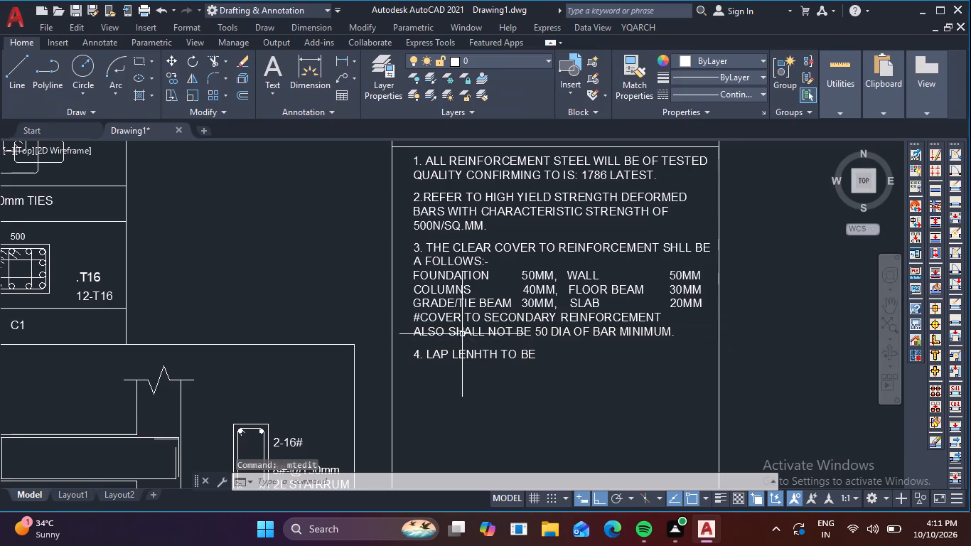
Open note 3 for editing and copy the text "L NOT BE 50 DIA OF BAR MINIMUM." from its last line.
double_click(488, 337)
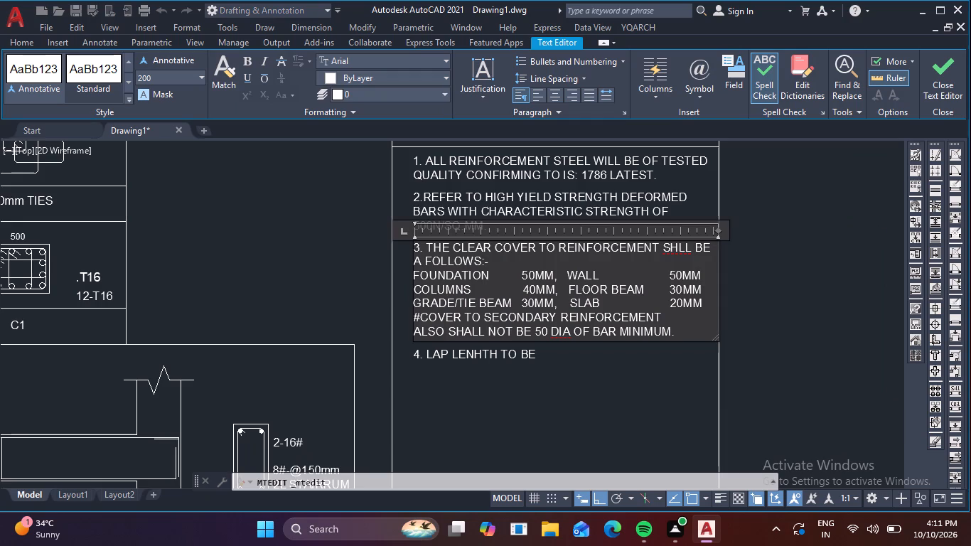
click(681, 333)
key(Left)
key(Left)
key(Left)
key(Left)
key(Left)
key(Left)
key(Left)
key(Left)
key(Left)
key(Left)
key(Left)
key(Left)
key(Left)
key(Left)
key(Left)
key(Left)
key(Left)
key(Right)
key(Right)
key(Right)
key(Right)
key(Right)
key(Right)
key(Right)
key(Right)
key(Right)
key(Right)
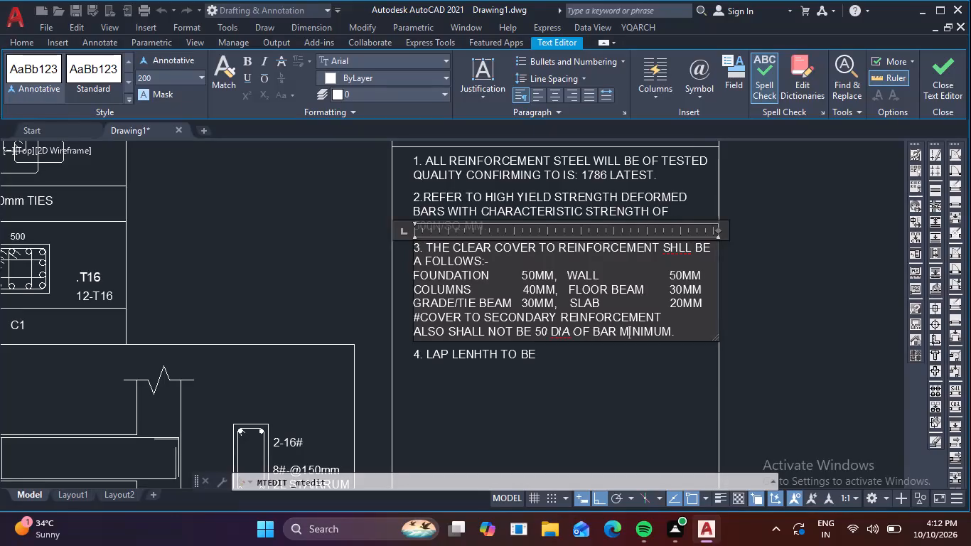
key(Right)
key(Right)
key(Right)
key(Right)
key(Right)
key(Right)
key(Right)
drag(679, 334, 623, 338)
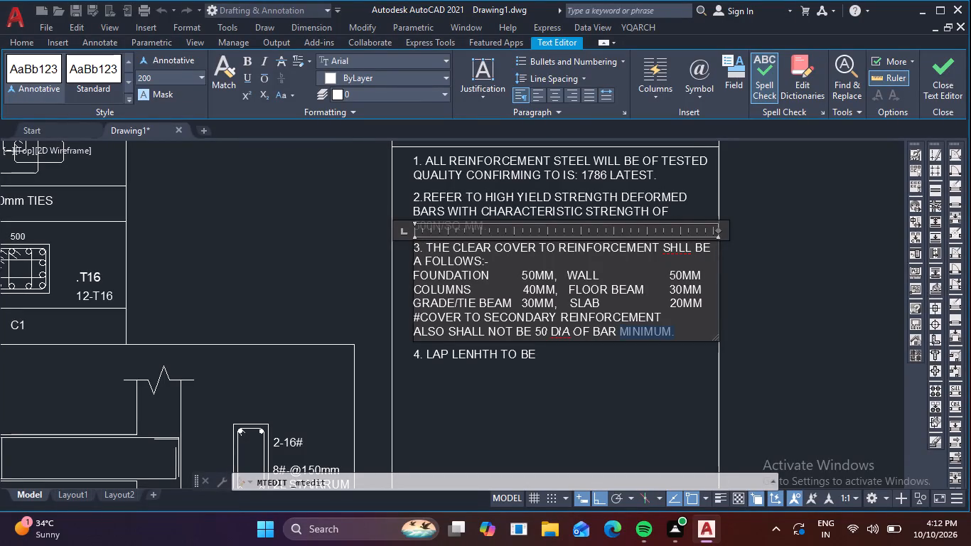
drag(623, 338, 507, 332)
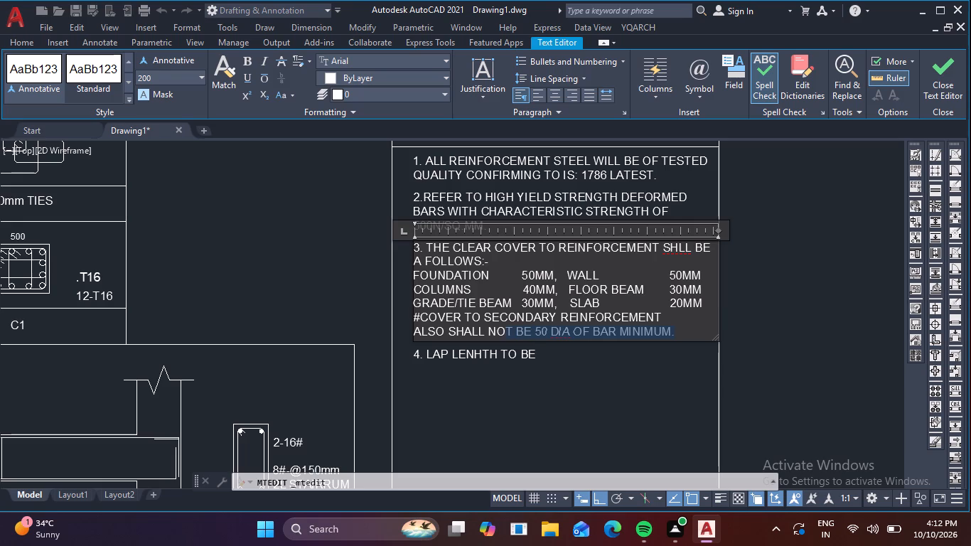
drag(507, 332, 481, 331)
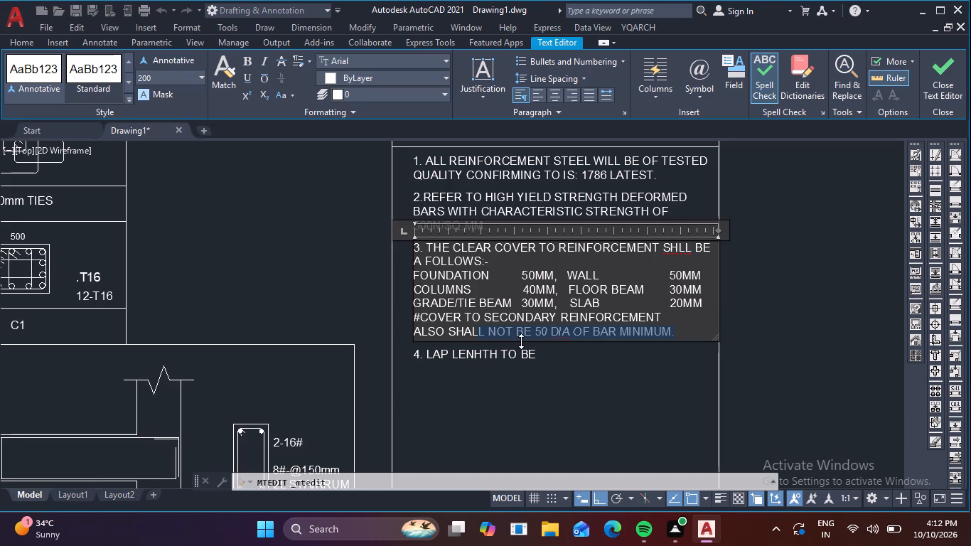
key(ctrl+c)
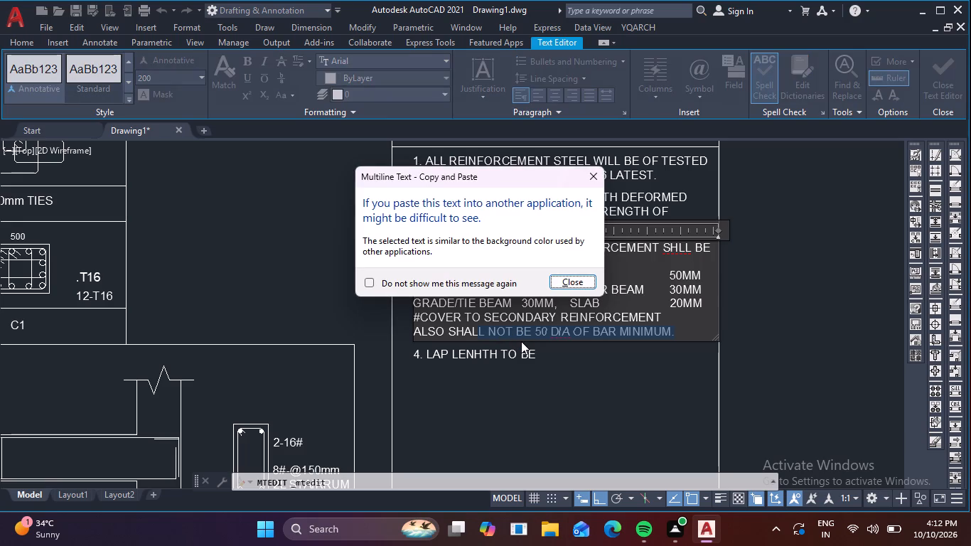
click(576, 279)
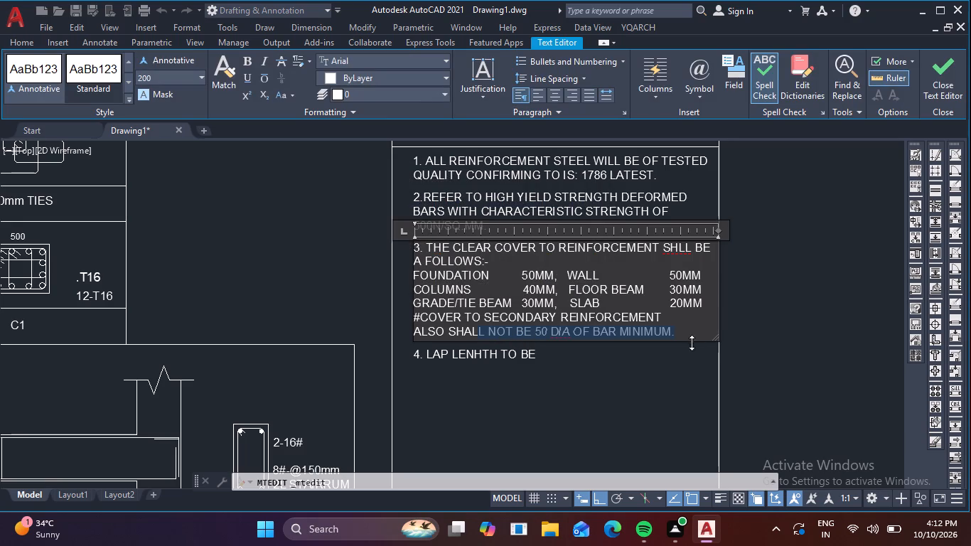
Replace "50 DIA OF BAR MINIMUM." in note 3's last line with "LESS THAN 20MM" and finish editing the note.
click(683, 331)
key(BackSpace)
key(BackSpace)
key(BackSpace)
key(BackSpace)
key(BackSpace)
key(BackSpace)
key(BackSpace)
key(BackSpace)
key(BackSpace)
key(BackSpace)
key(BackSpace)
key(BackSpace)
key(BackSpace)
key(BackSpace)
key(BackSpace)
key(BackSpace)
key(BackSpace)
key(BackSpace)
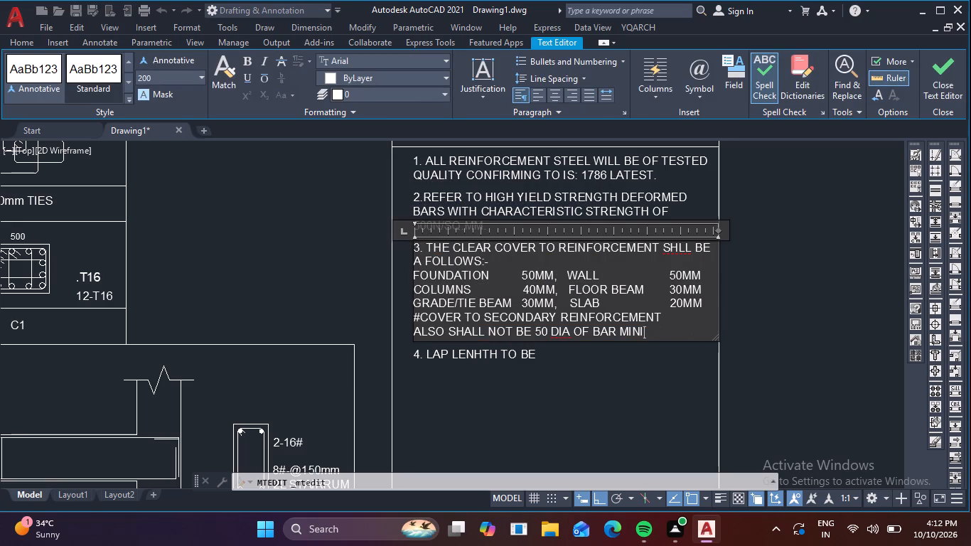
key(BackSpace)
key(BackSpace)
key(BackSpace)
key(BackSpace)
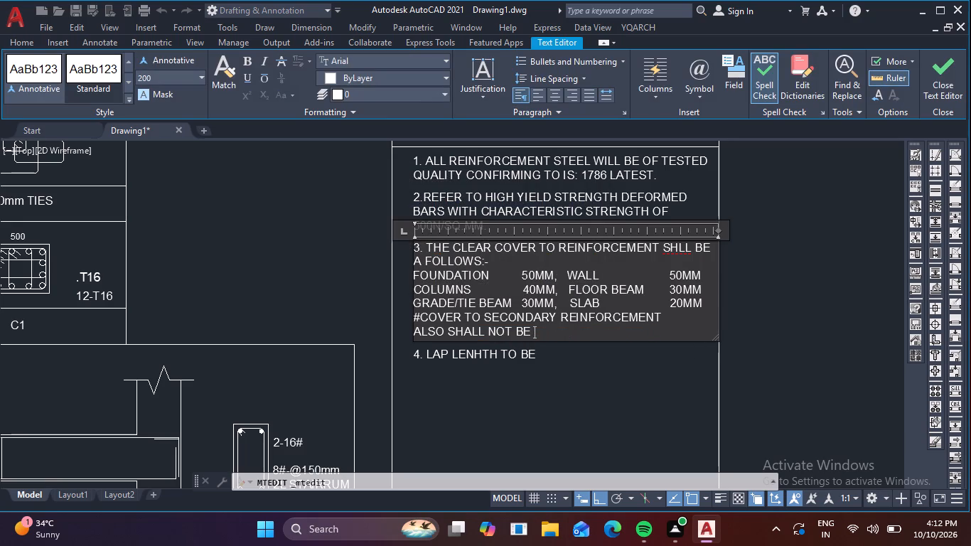
text(LESS)
key(space)
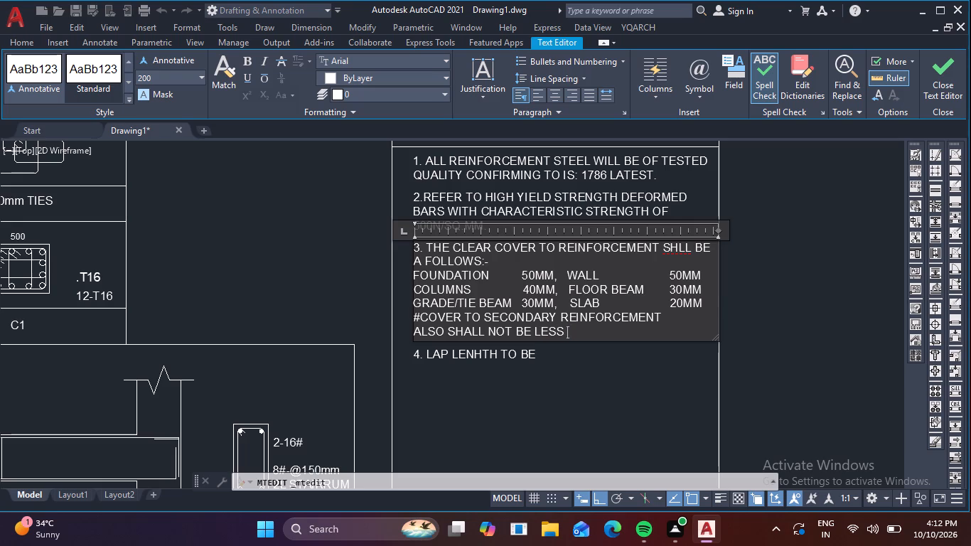
text(THAN)
text(20)
text(MM)
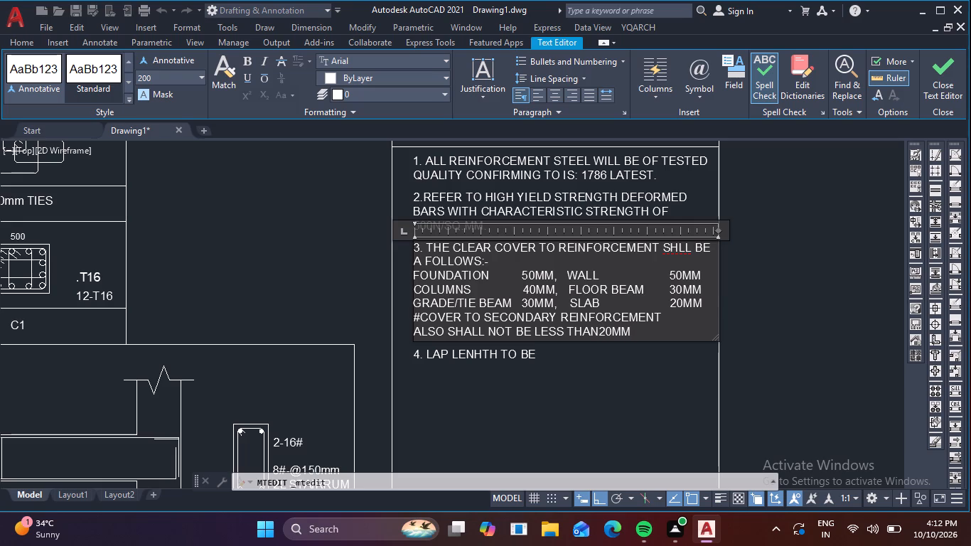
key(Left)
key(Left)
key(Left)
key(Left)
key(space)
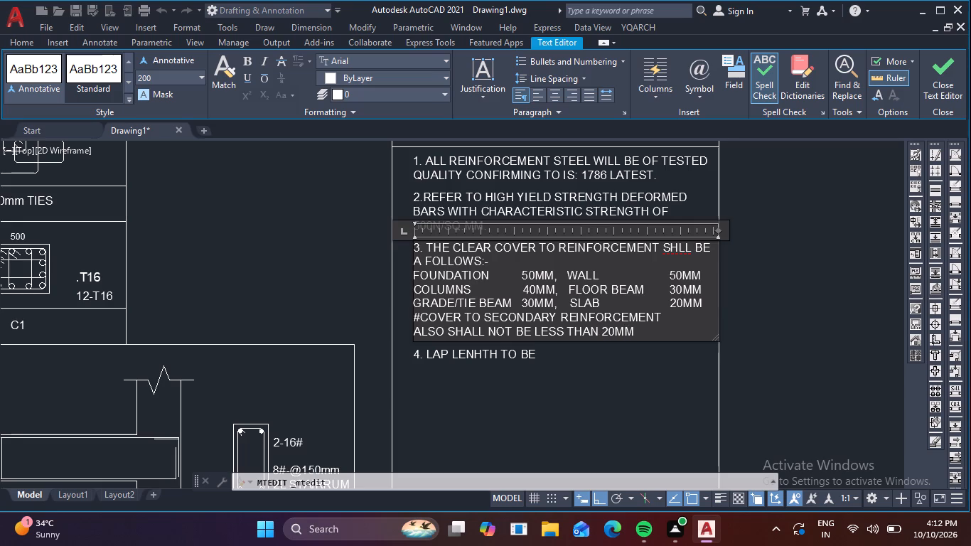
click(557, 353)
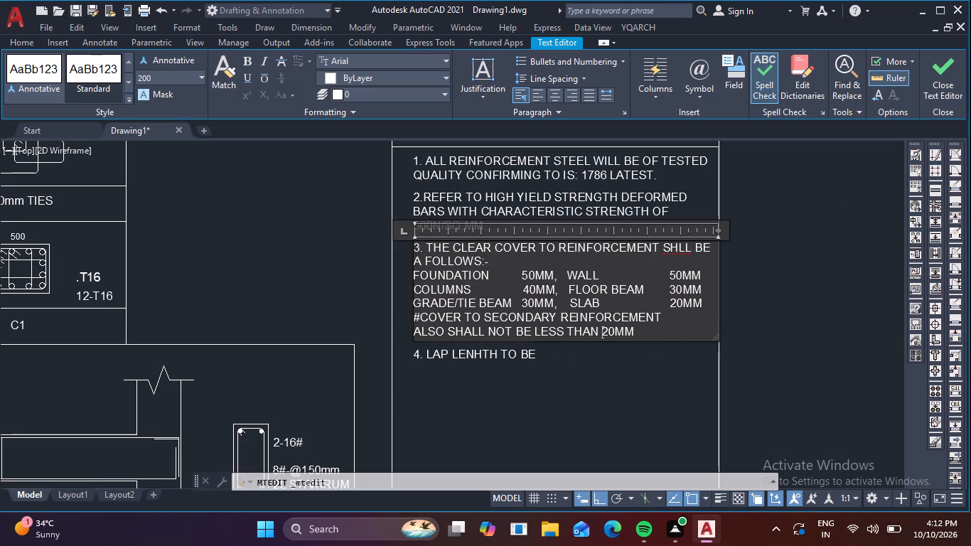
triple_click(545, 355)
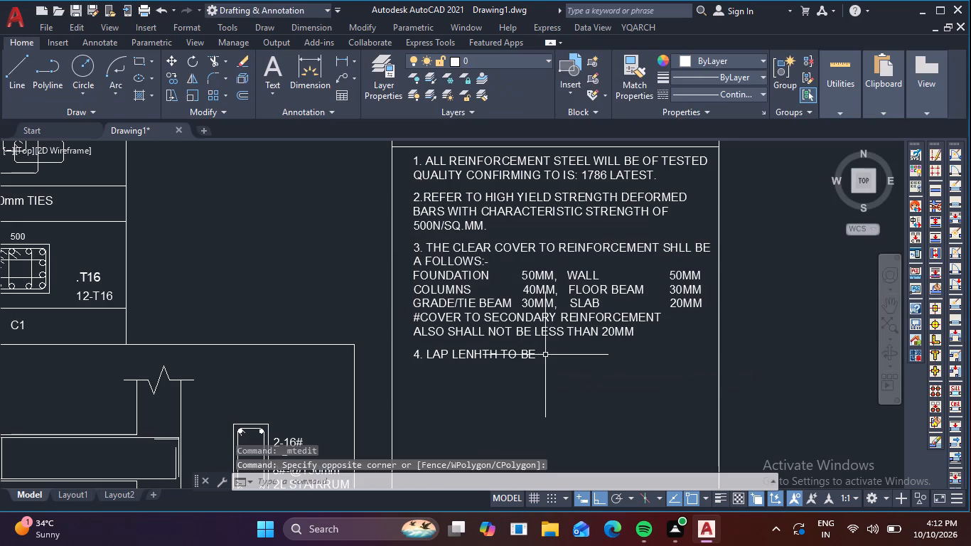
Paste the copied "L NOT BE 50 DIA OF BAR MINIMUM." text at the end of note 4.
double_click(524, 353)
click(542, 355)
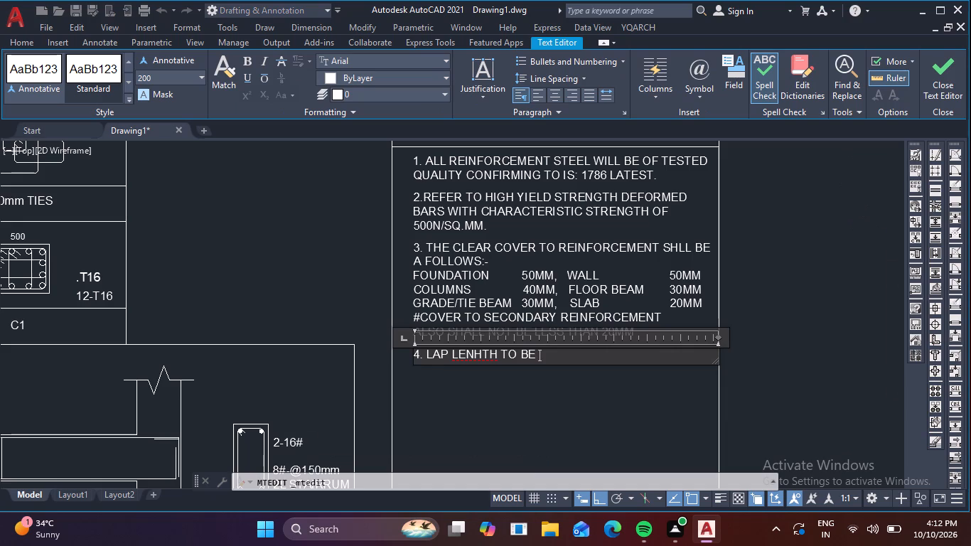
key(ctrl+v)
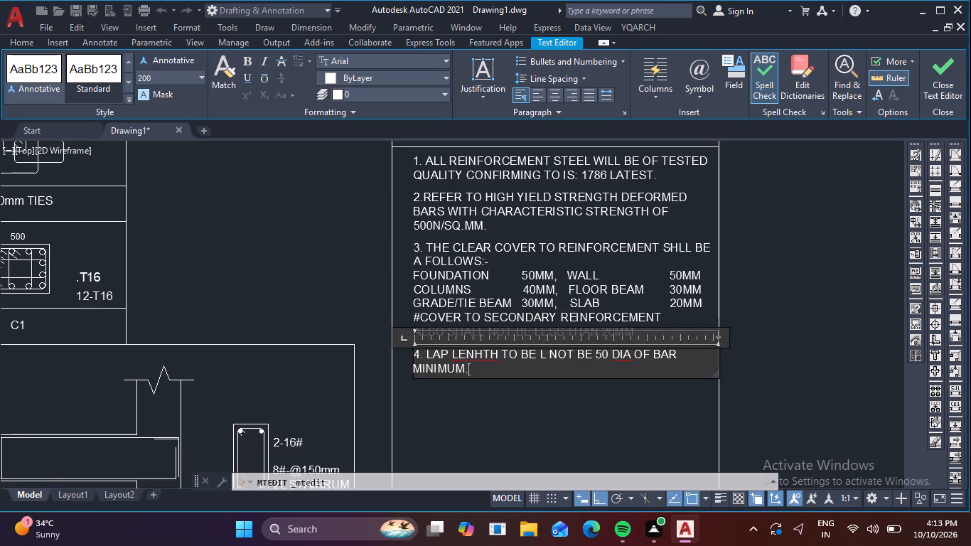
Correct note 4 to read "4. LAP LENGTH TO BE 50 DIA OF BAR MINIMUM." and finish editing it.
click(473, 350)
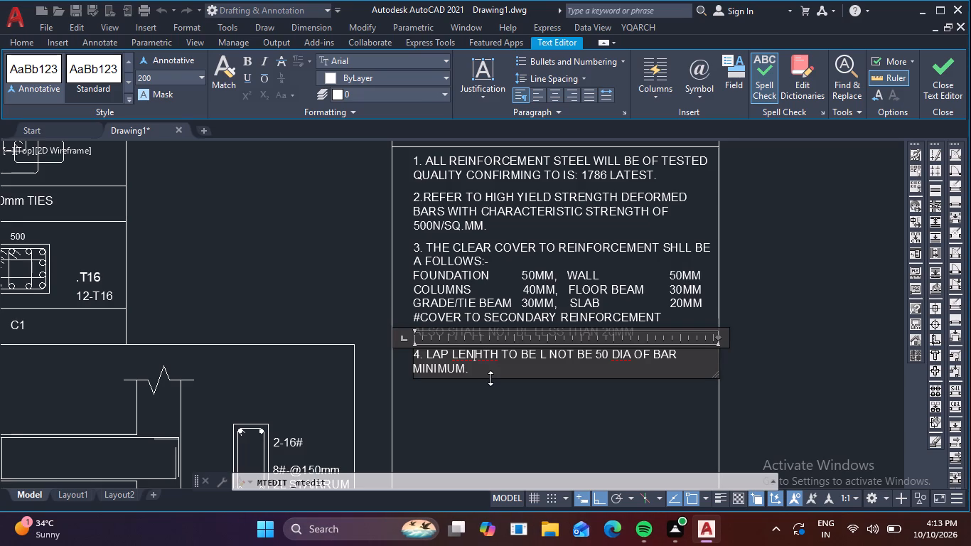
key(g)
key(Right)
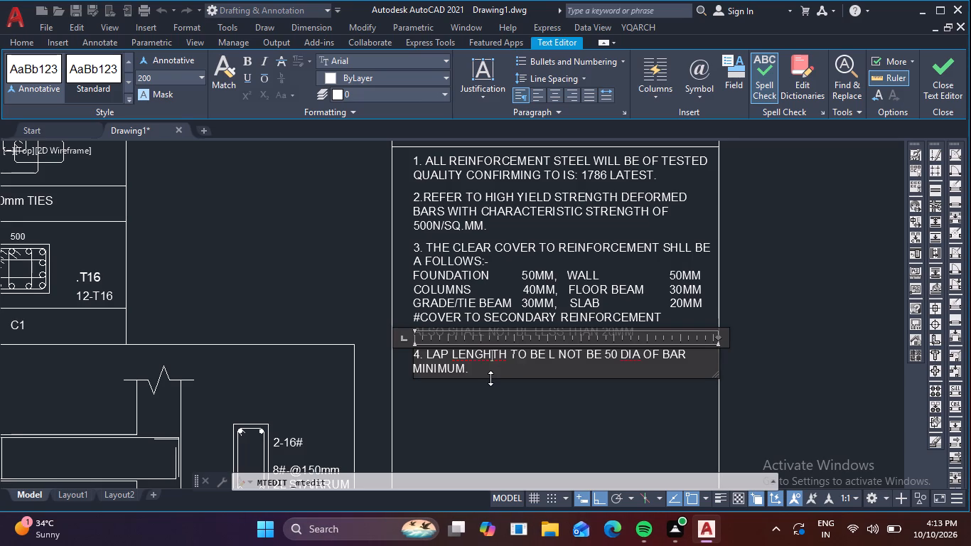
key(BackSpace)
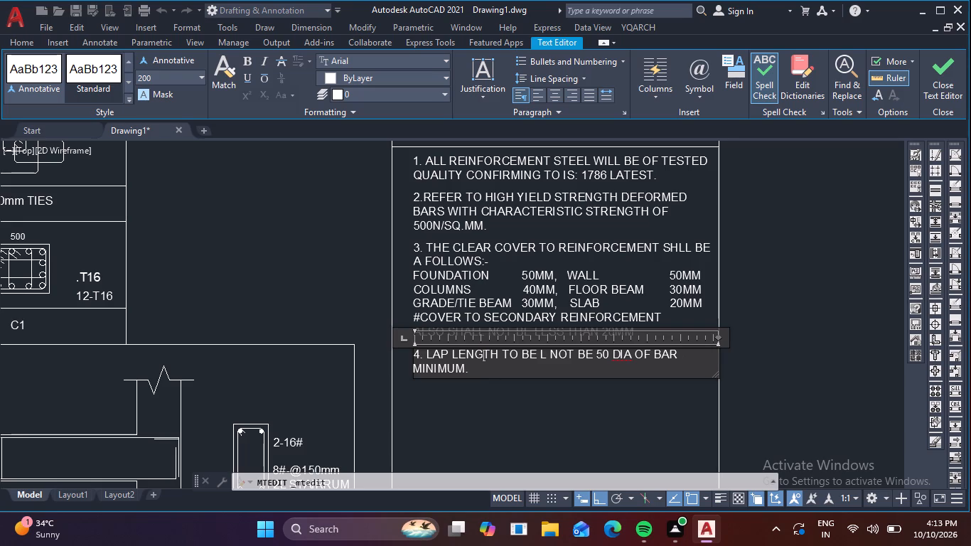
click(593, 354)
key(BackSpace)
key(BackSpace)
key(BackSpace)
key(BackSpace)
key(BackSpace)
key(BackSpace)
key(BackSpace)
key(BackSpace)
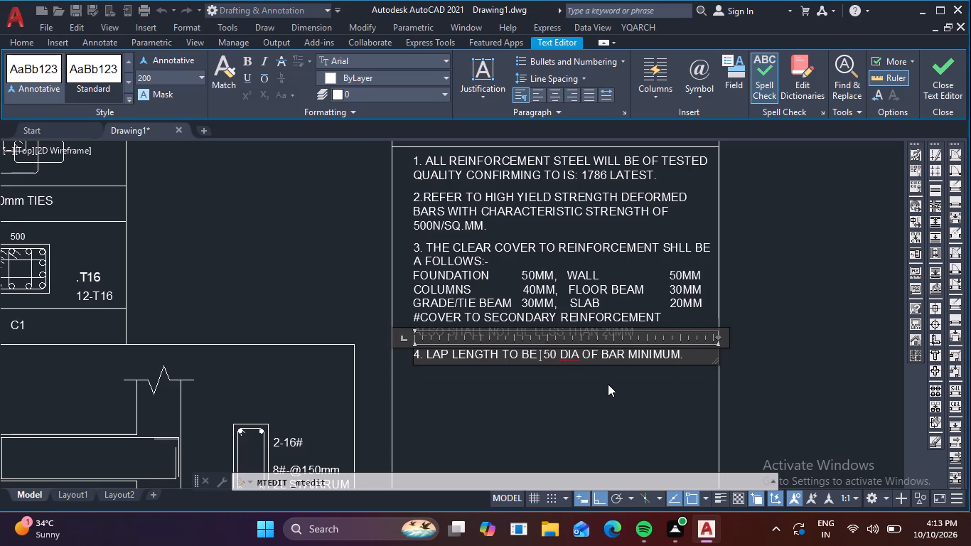
key(BackSpace)
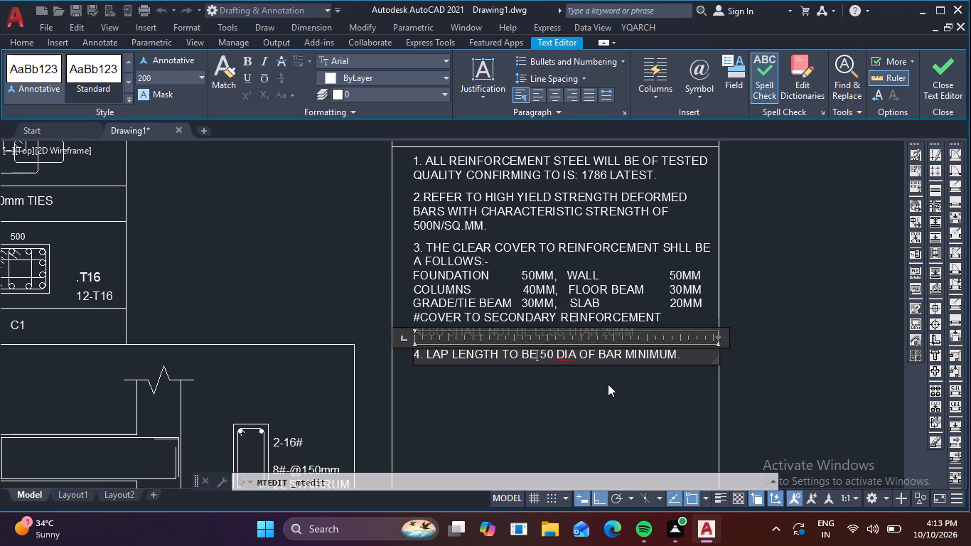
click(660, 391)
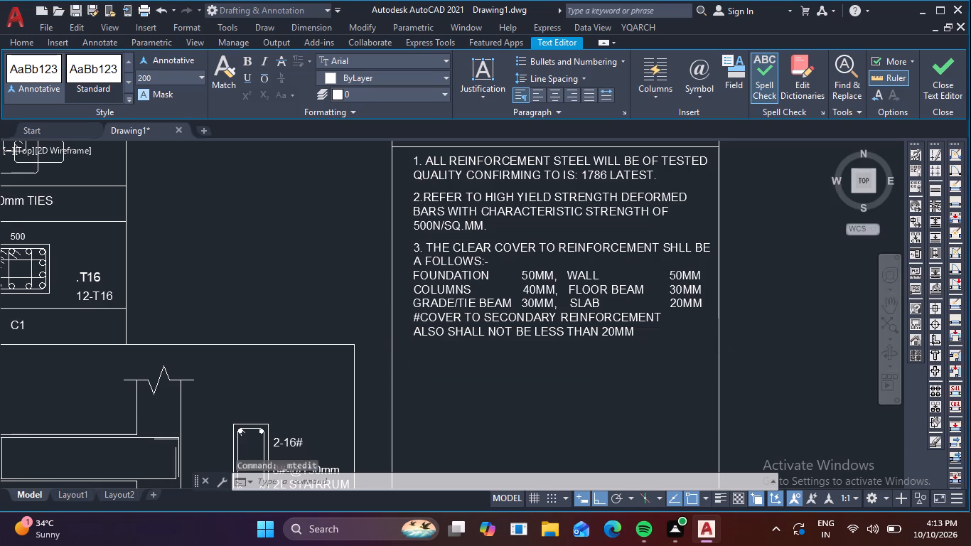
Copy note 4 about 452 units straight down to place a duplicate directly below it.
click(463, 358)
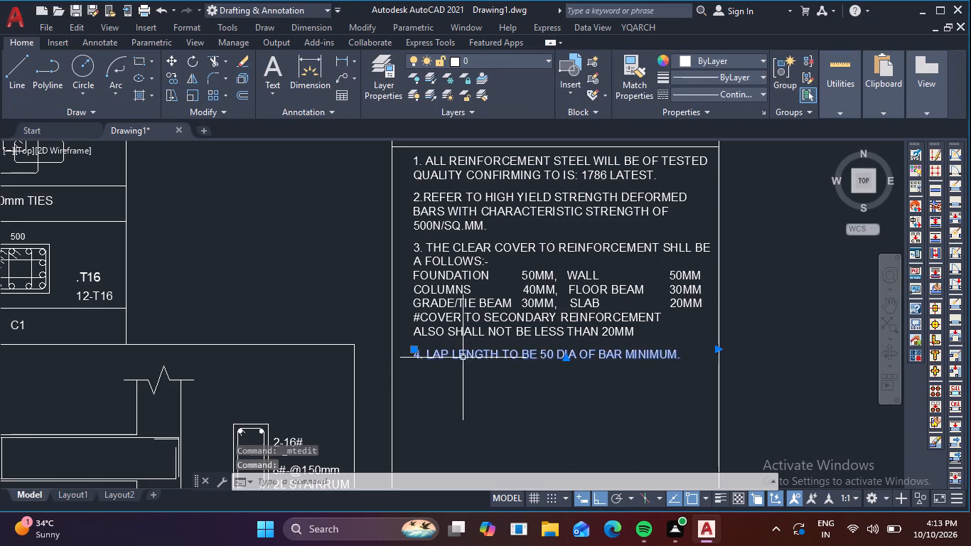
text(CO)
key(space)
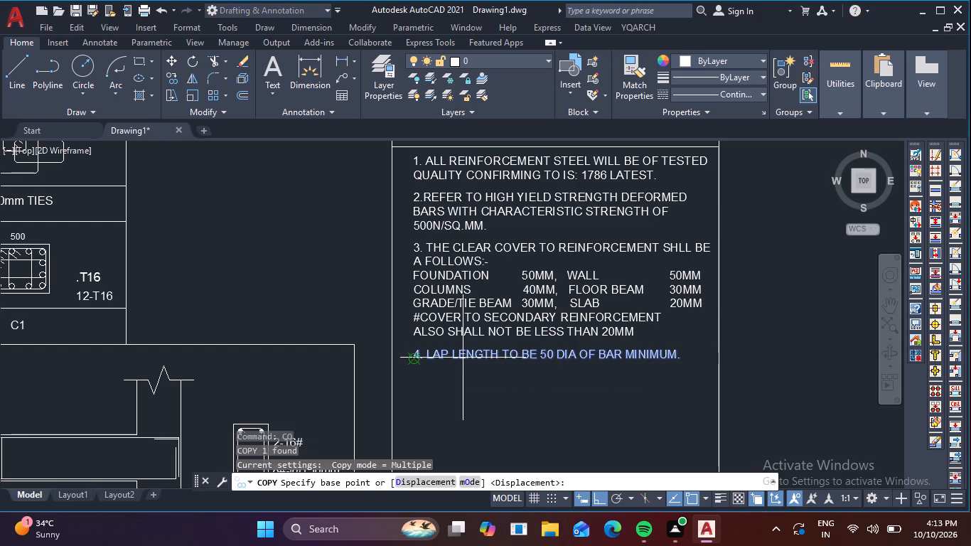
click(417, 362)
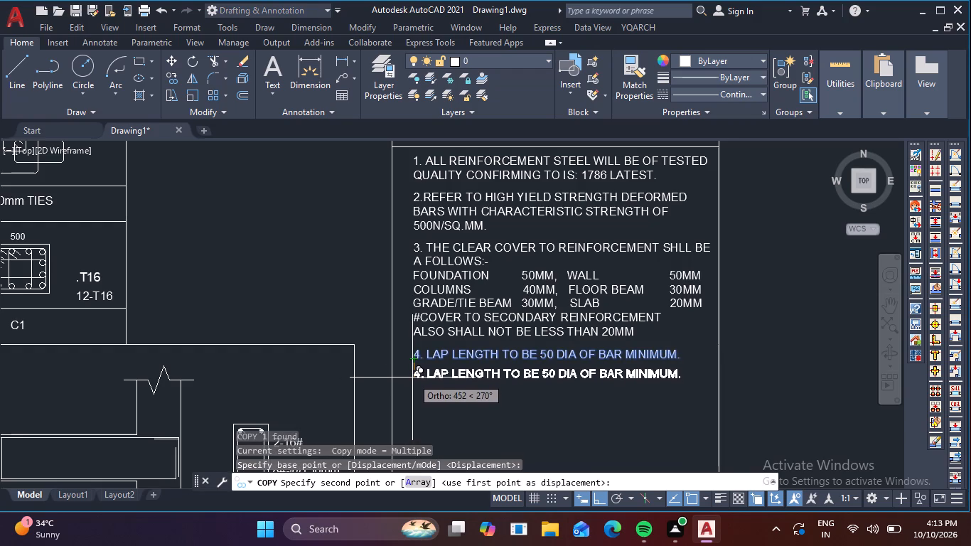
click(412, 378)
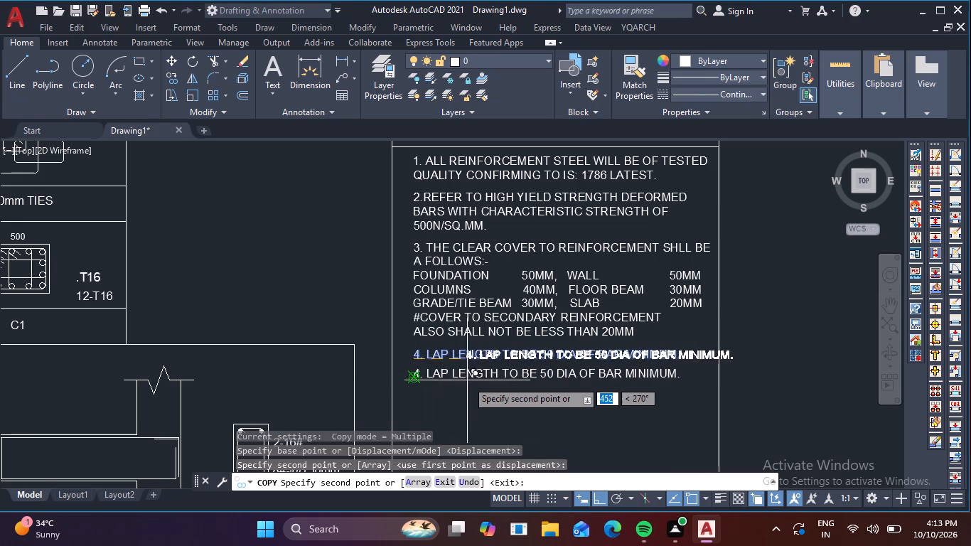
key(Escape)
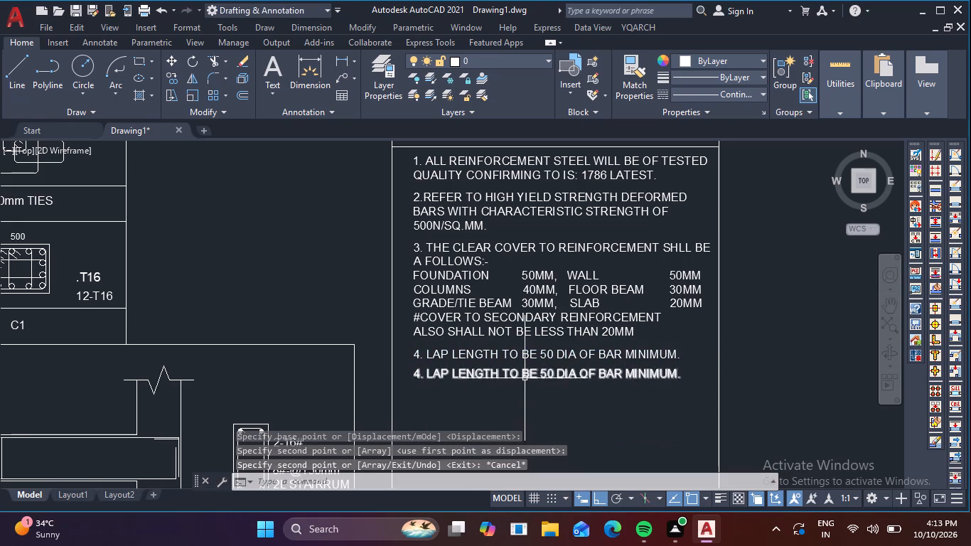
Replace the entire text of the duplicate below note 4 with "SLAB BARS IN SHORTER DIRECTION SHALL BE".
double_click(525, 378)
click(714, 378)
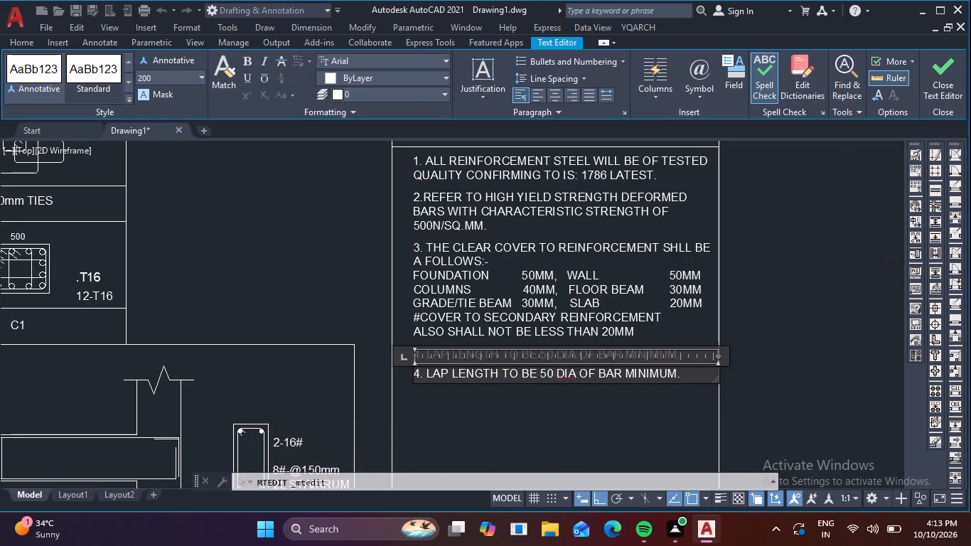
click(707, 378)
key(BackSpace)
key(BackSpace)
key(BackSpace)
key(BackSpace)
key(BackSpace)
key(BackSpace)
key(BackSpace)
key(BackSpace)
key(BackSpace)
key(BackSpace)
key(BackSpace)
key(BackSpace)
key(BackSpace)
key(BackSpace)
key(BackSpace)
key(BackSpace)
key(BackSpace)
key(BackSpace)
key(BackSpace)
key(BackSpace)
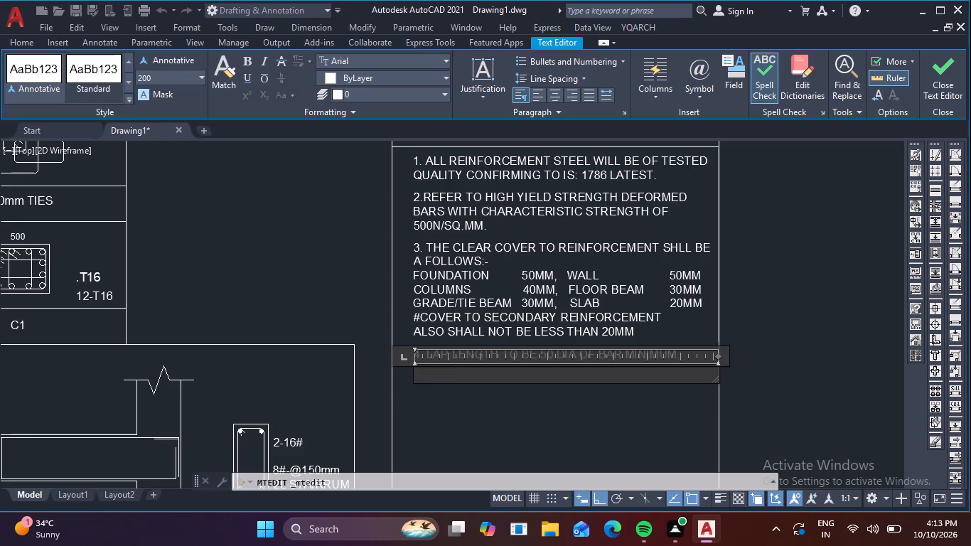
text(SLAB)
key(space)
text(BASS)
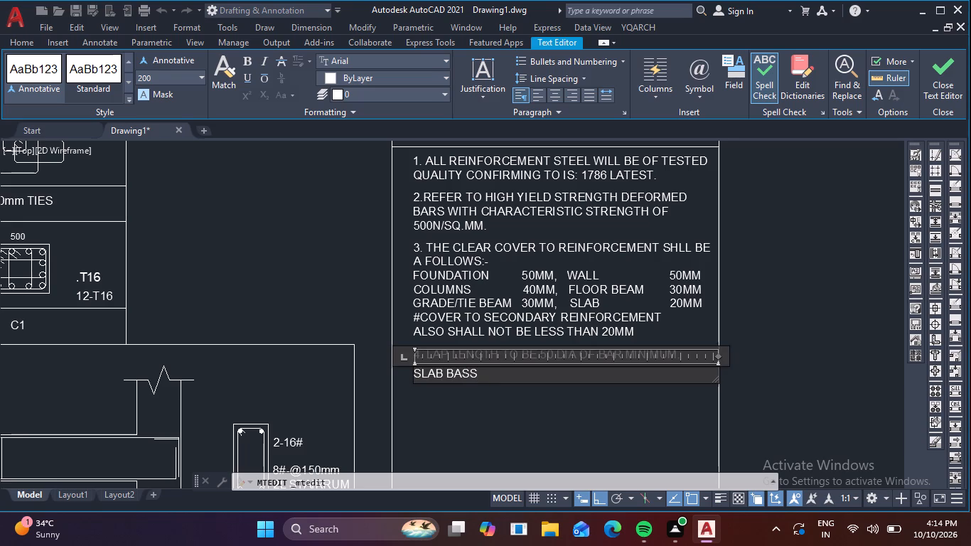
key(BackSpace)
key(BackSpace)
text(RS)
key(space)
text(IN)
key(space)
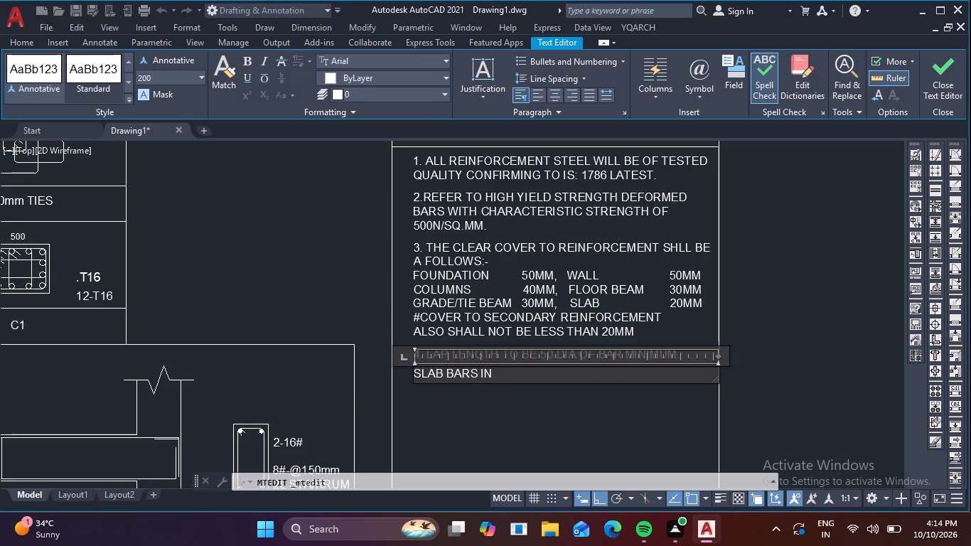
text(SHO)
text(RTER)
key(space)
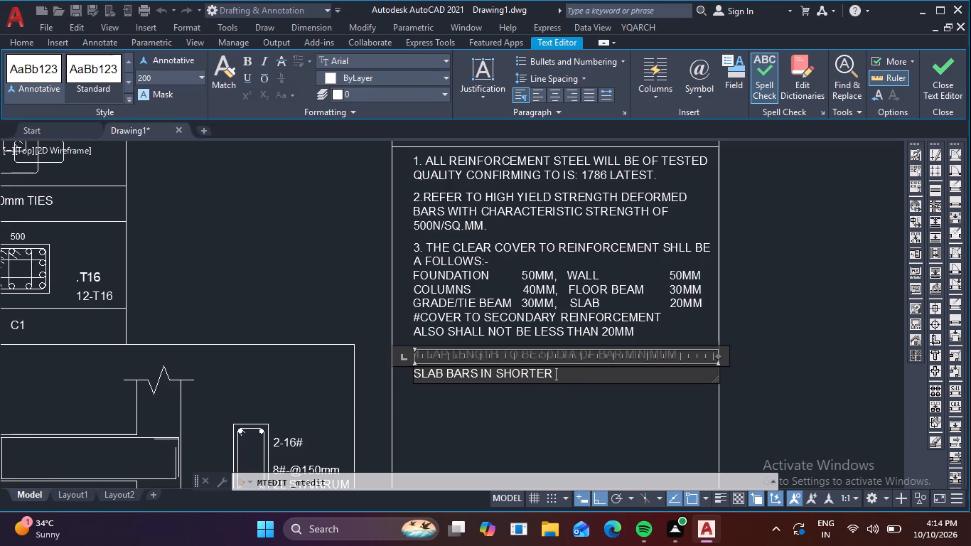
text(DI)
text(RE)
text(CTION)
key(space)
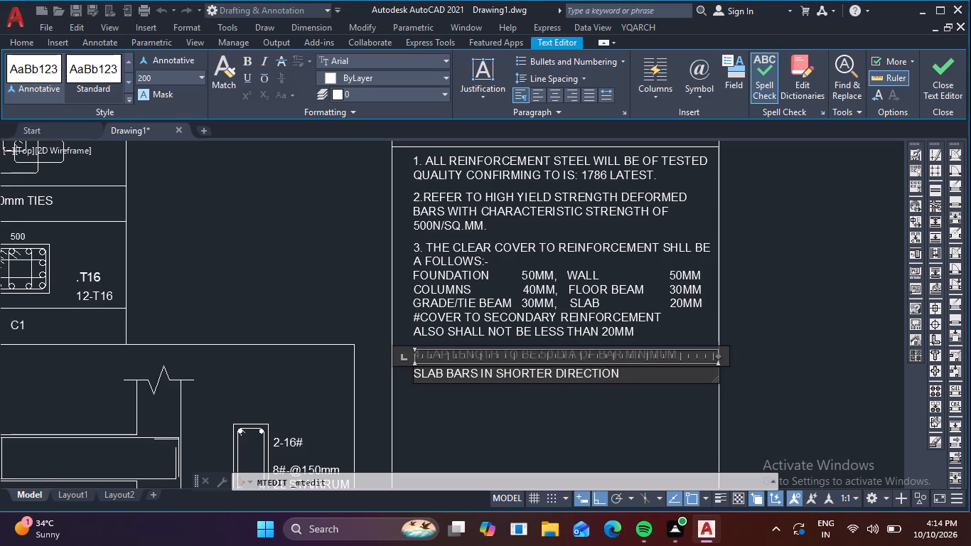
text(SHQ)
key(BackSpace)
text(ALL)
key(space)
text(BE)
key(space)
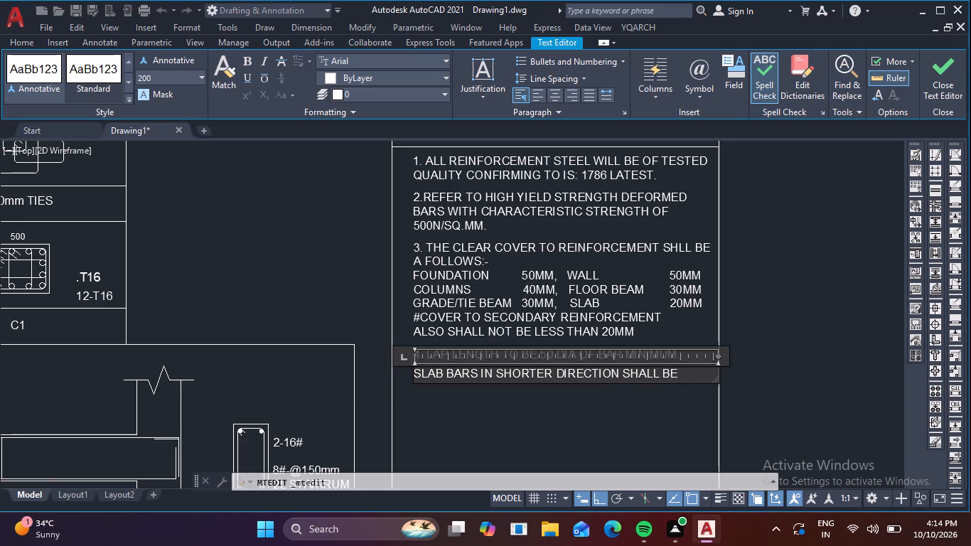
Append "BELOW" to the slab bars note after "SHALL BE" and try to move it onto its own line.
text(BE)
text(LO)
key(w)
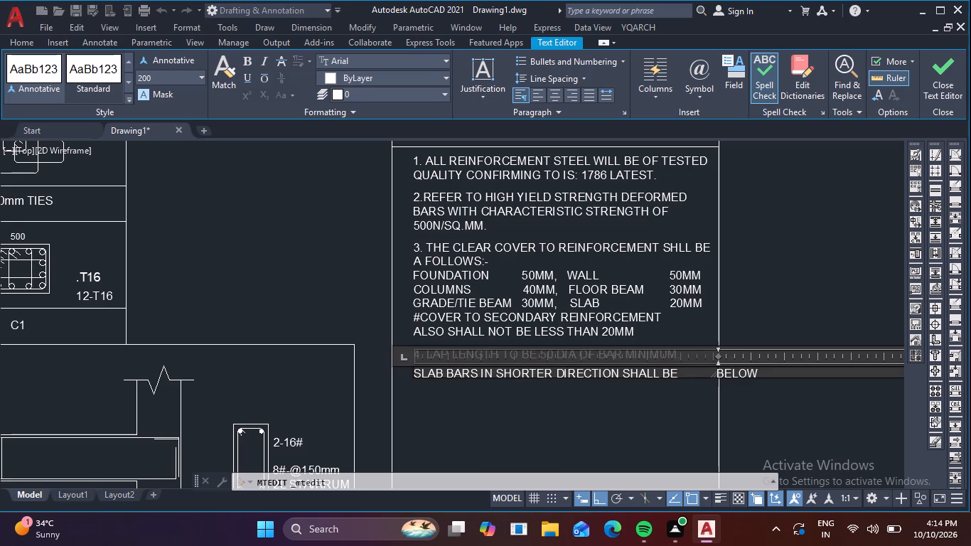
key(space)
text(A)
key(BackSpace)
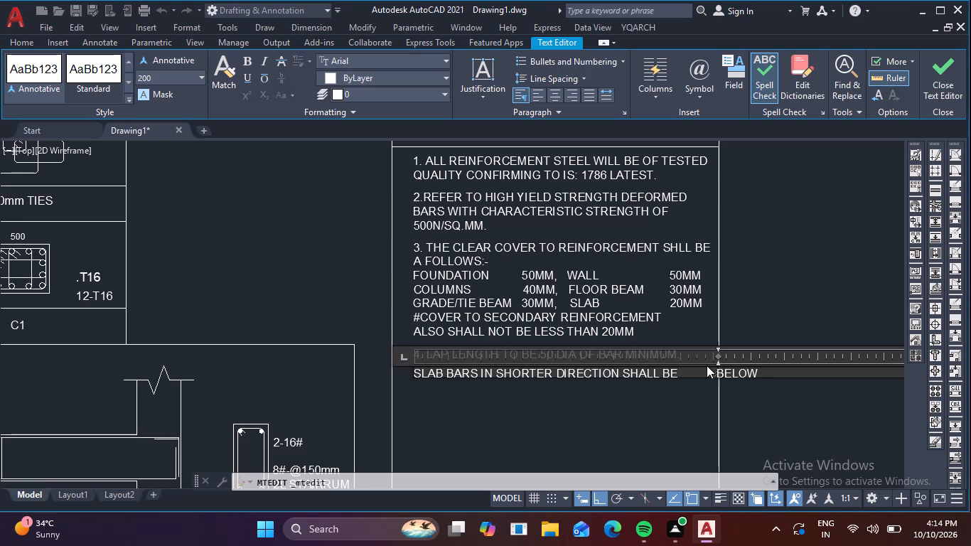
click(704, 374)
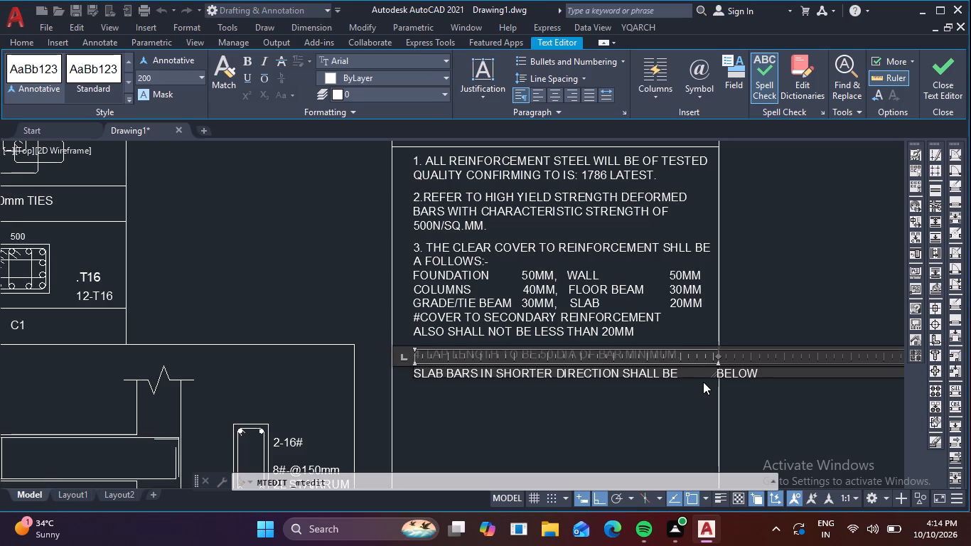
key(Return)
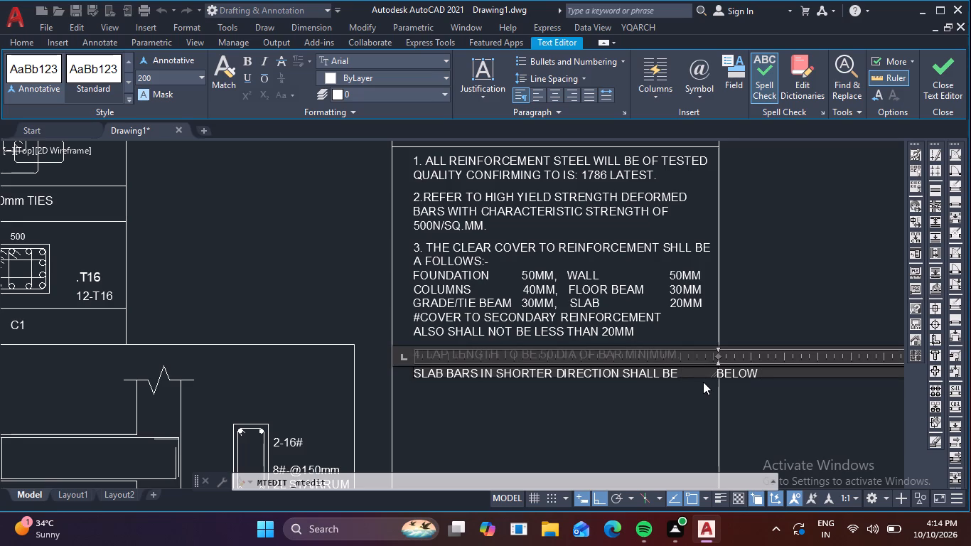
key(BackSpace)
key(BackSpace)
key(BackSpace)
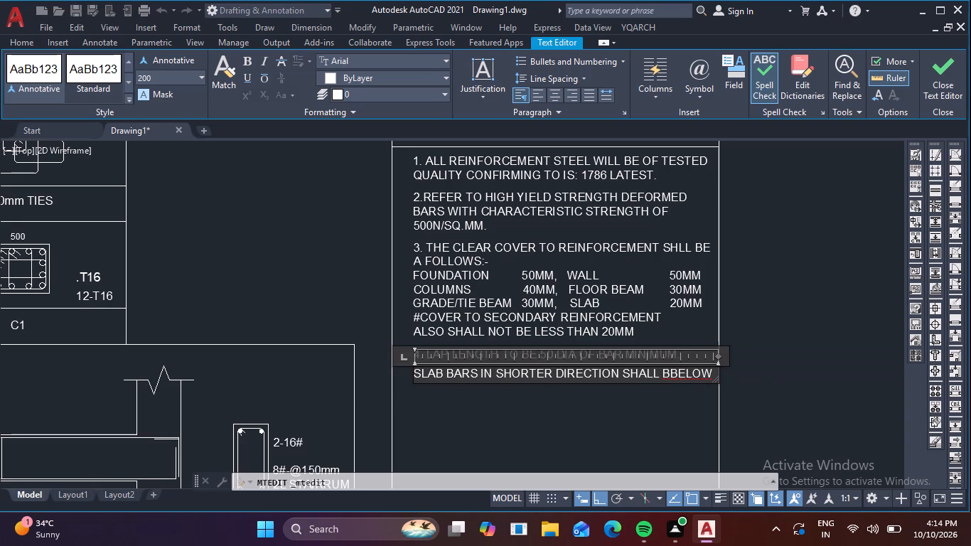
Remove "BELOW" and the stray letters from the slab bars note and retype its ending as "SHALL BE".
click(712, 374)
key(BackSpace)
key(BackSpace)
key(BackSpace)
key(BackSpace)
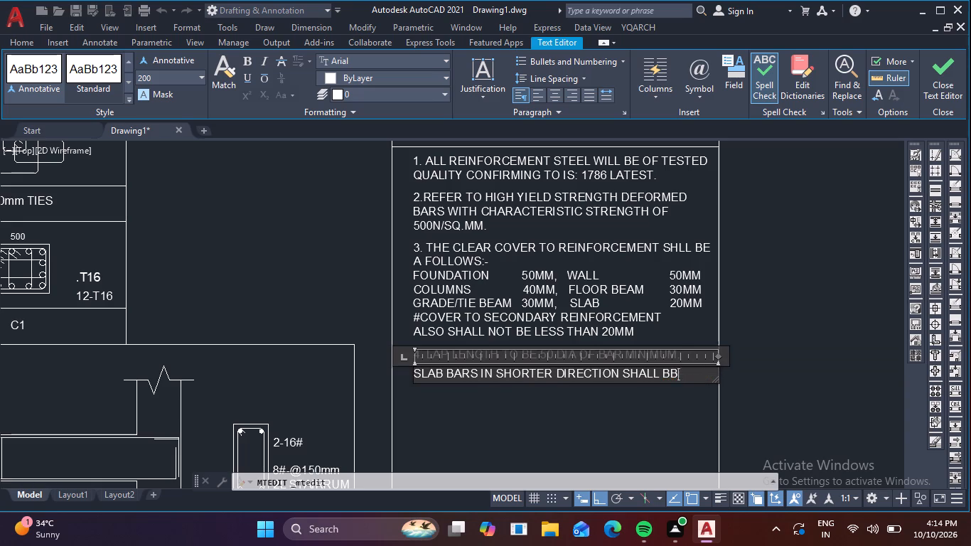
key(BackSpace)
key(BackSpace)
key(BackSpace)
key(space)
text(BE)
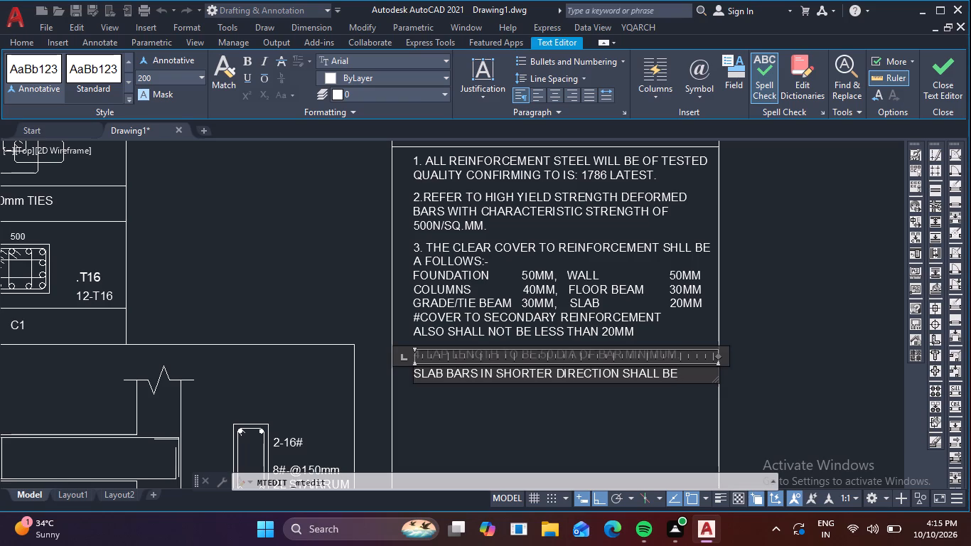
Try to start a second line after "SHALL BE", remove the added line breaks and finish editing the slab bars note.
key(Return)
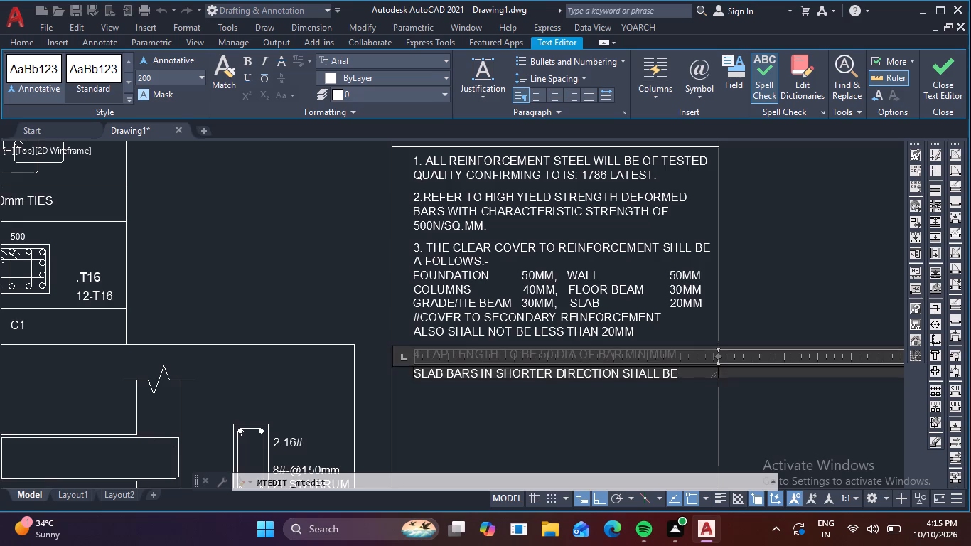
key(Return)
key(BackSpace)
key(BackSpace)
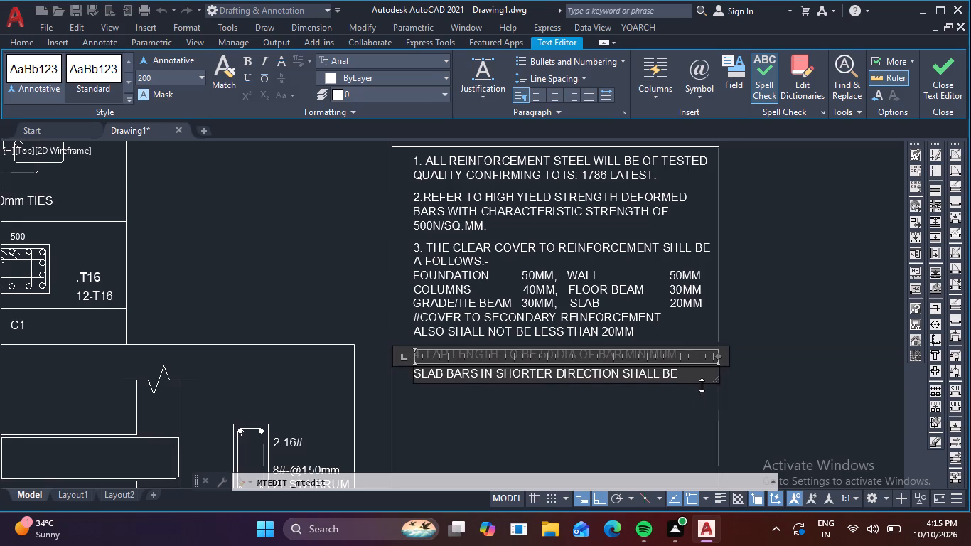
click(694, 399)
Number the slab bars note with the prefix "5.", add a break after "SHALL BE" and finish editing.
double_click(624, 373)
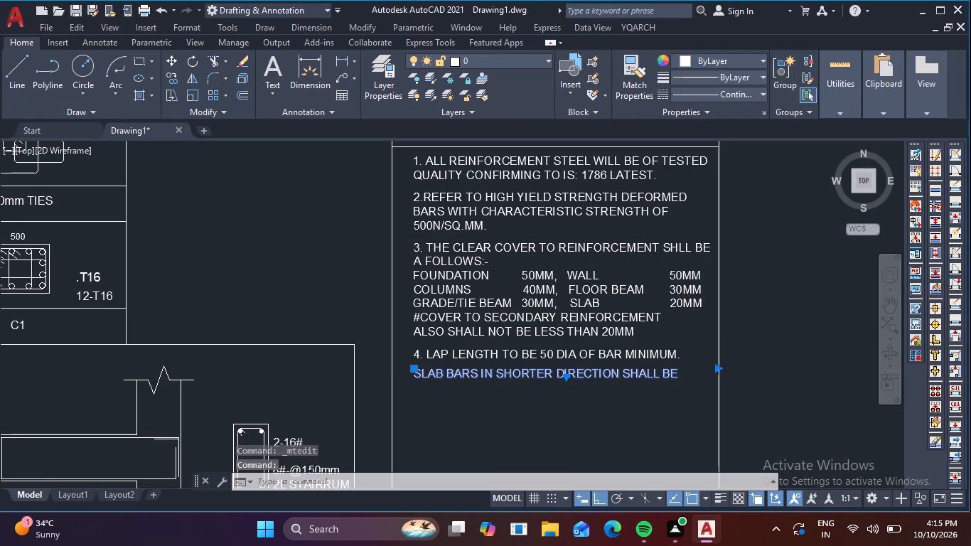
click(417, 374)
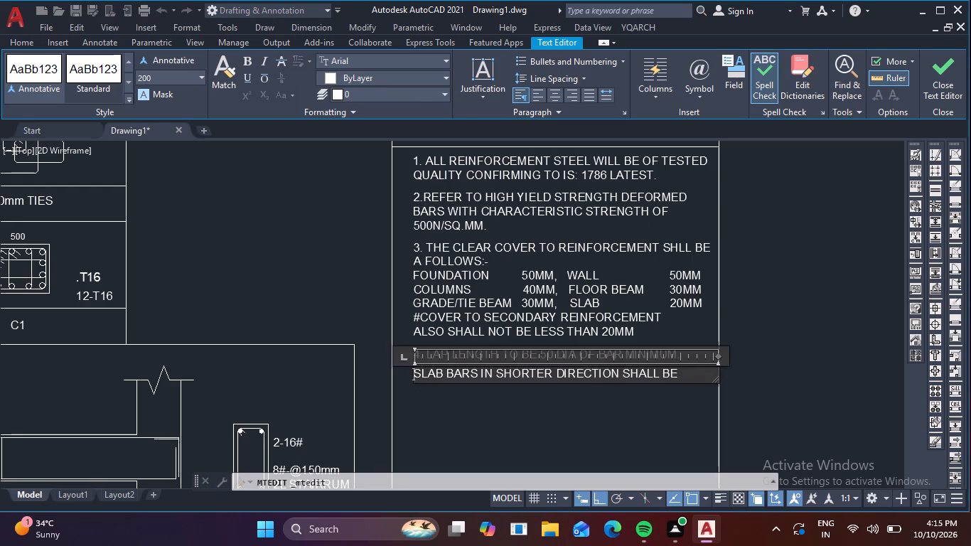
text(5.)
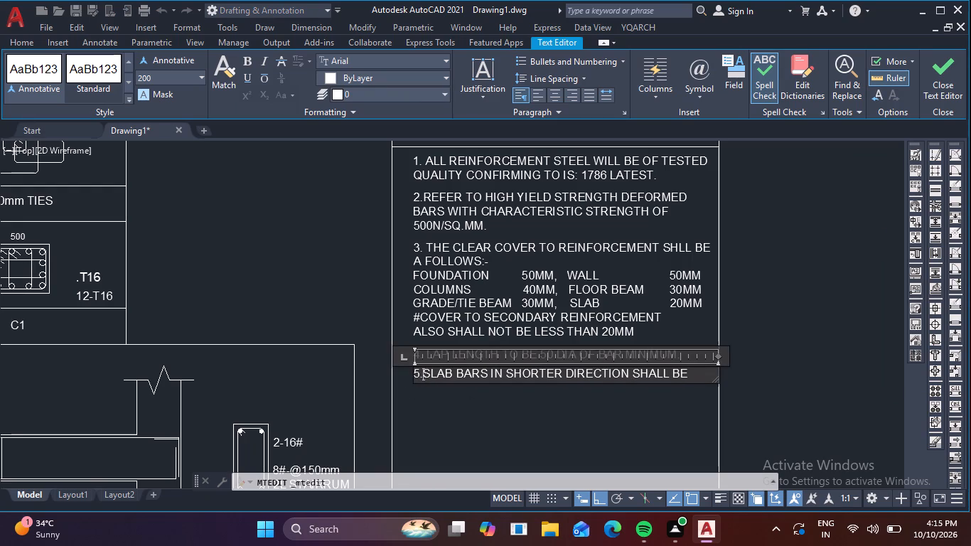
click(692, 376)
key(Return)
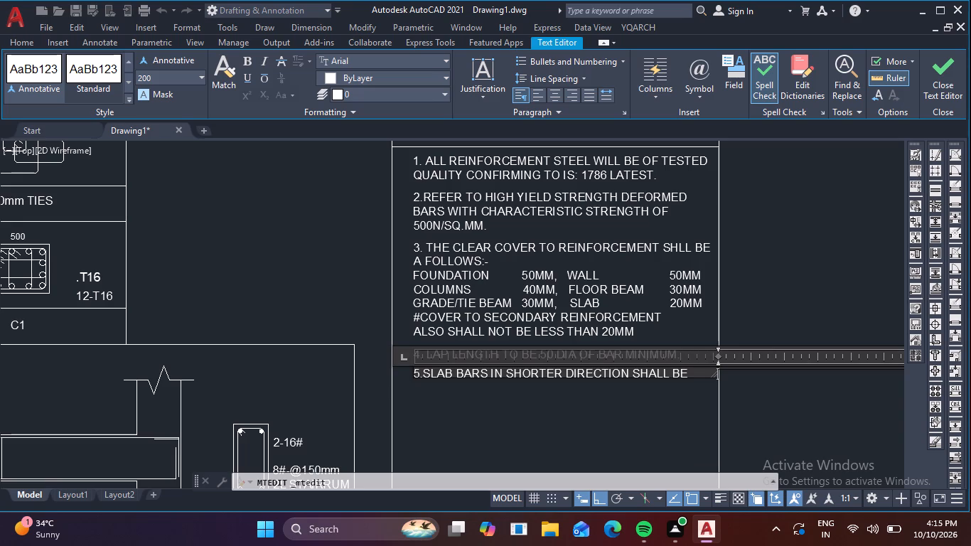
click(704, 412)
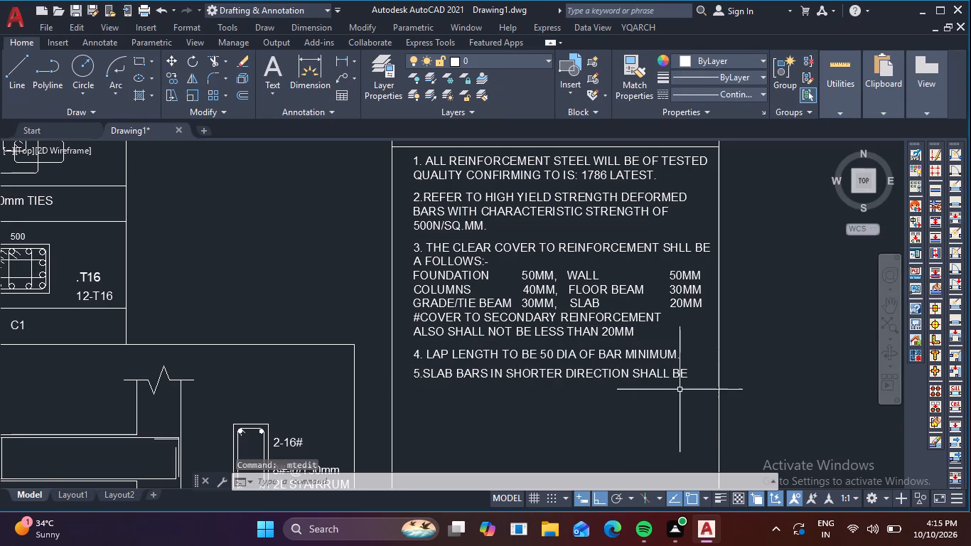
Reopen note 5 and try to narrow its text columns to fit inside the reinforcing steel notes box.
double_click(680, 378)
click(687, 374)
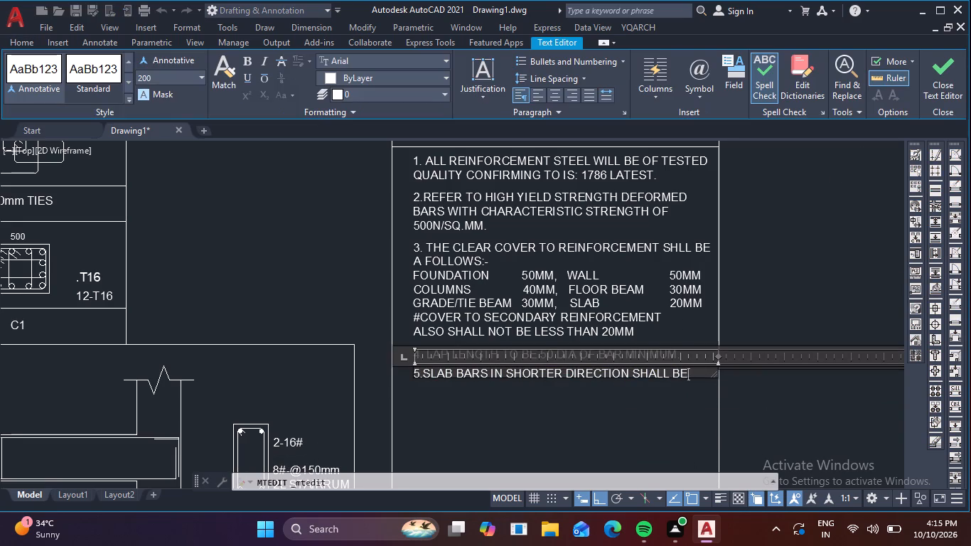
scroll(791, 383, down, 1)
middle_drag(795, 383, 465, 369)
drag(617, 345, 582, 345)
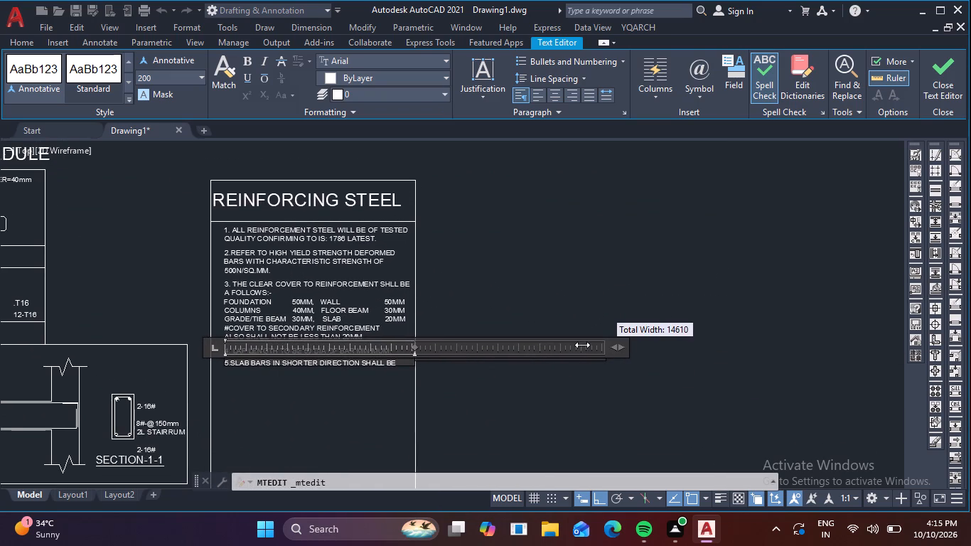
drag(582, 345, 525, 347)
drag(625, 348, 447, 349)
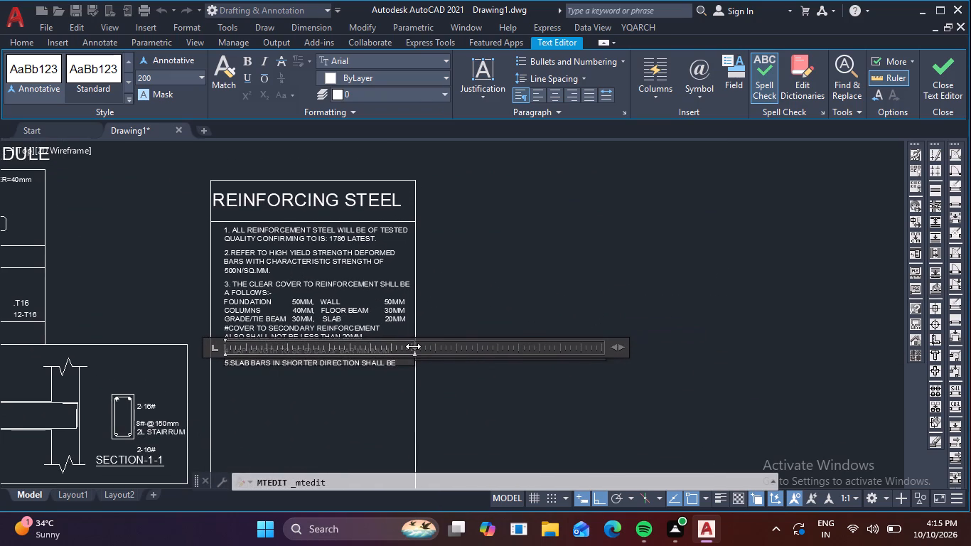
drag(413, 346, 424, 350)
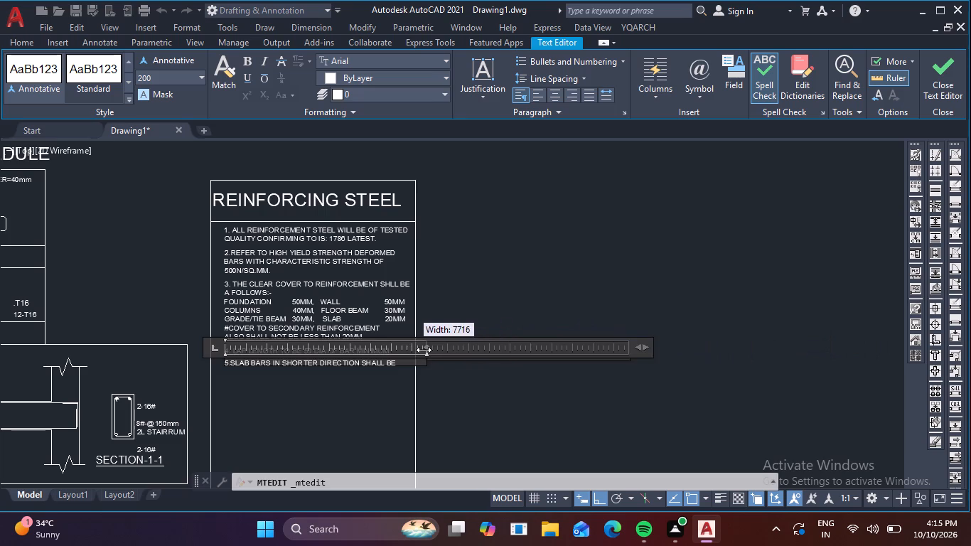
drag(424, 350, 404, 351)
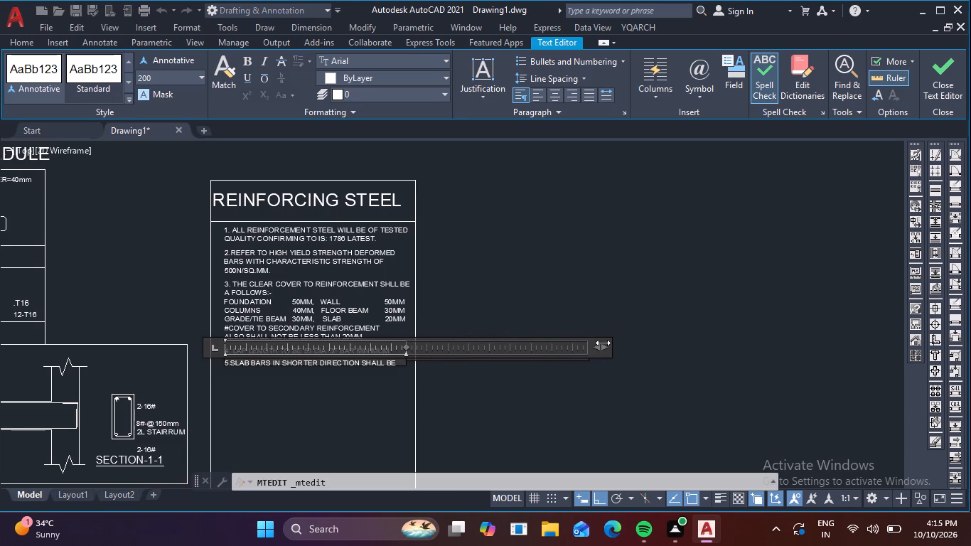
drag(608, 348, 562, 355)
Copy the full text "5.SLAB BARS IN SHORTER DIRECTION SHALL BE" from note 5 and close its editor.
scroll(438, 378, down, 1)
scroll(406, 378, up, 4)
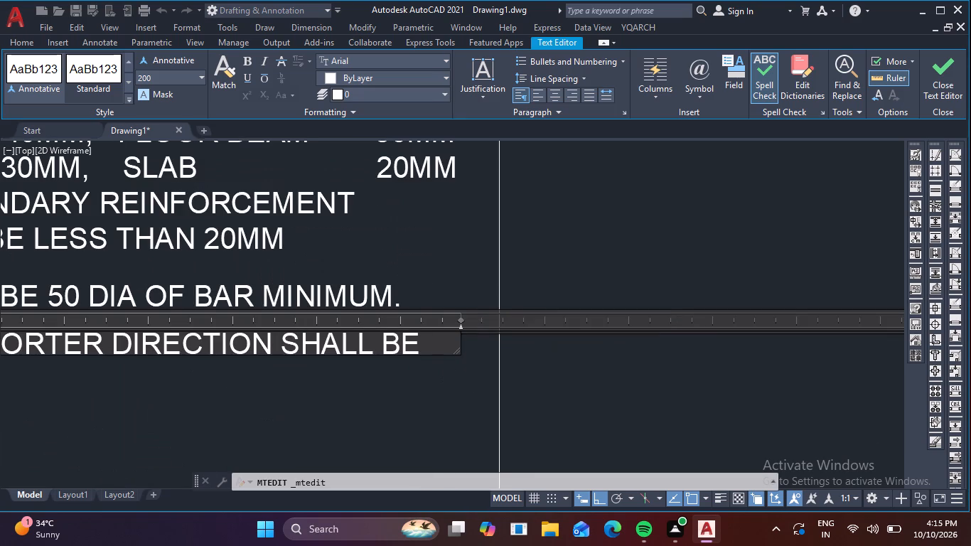
middle_drag(440, 353, 739, 386)
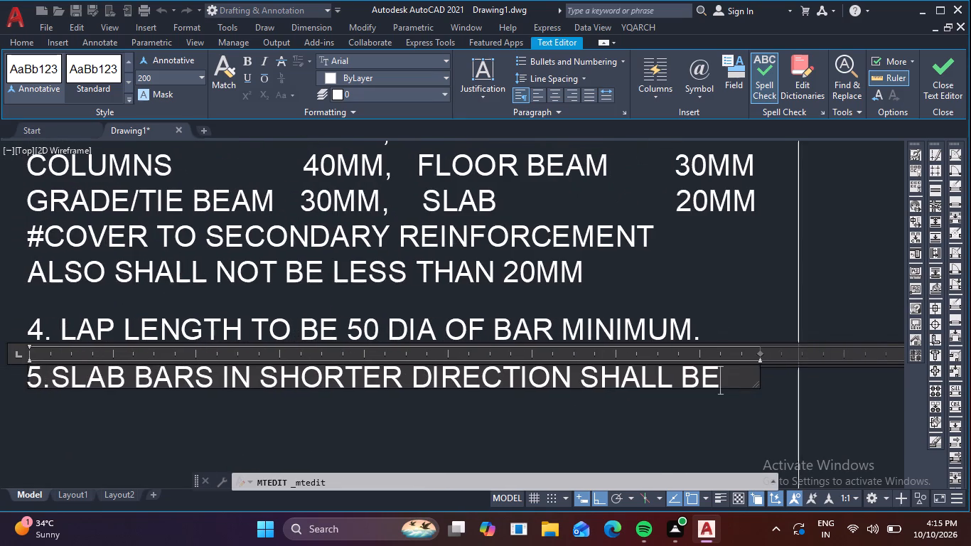
drag(730, 377, 5, 355)
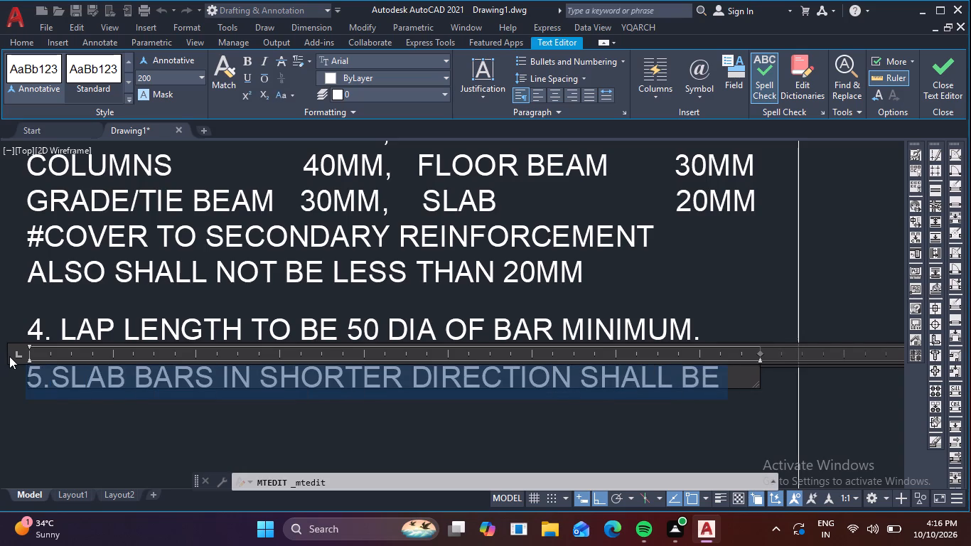
key(ctrl+c)
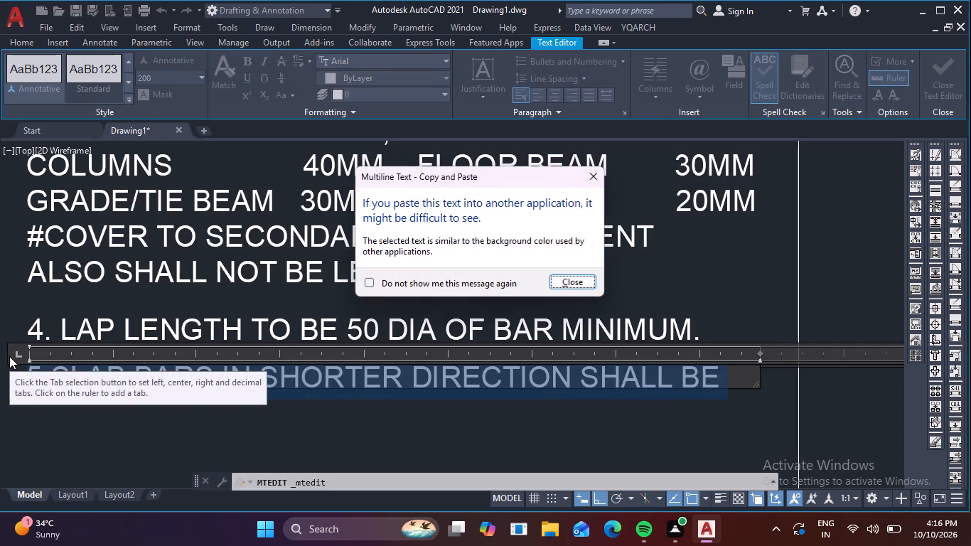
click(570, 280)
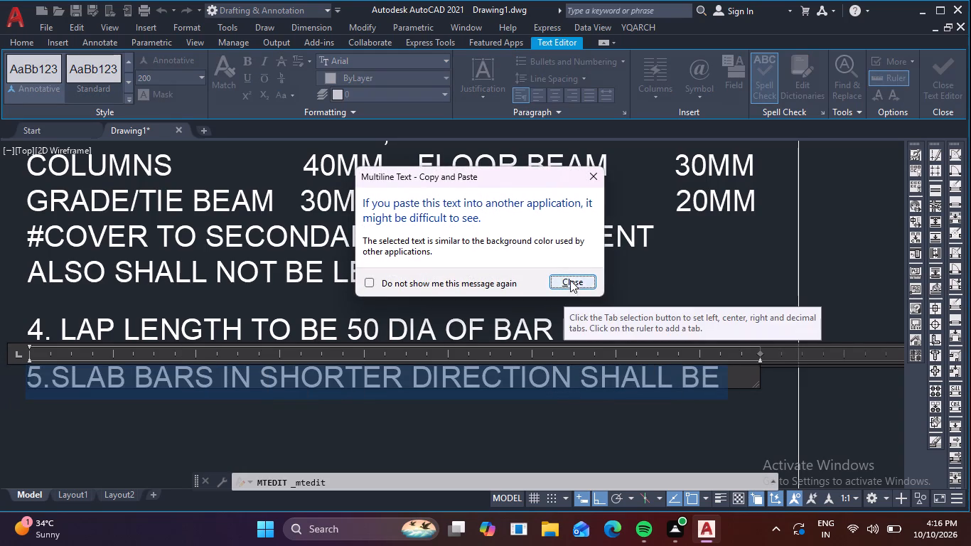
key(Escape)
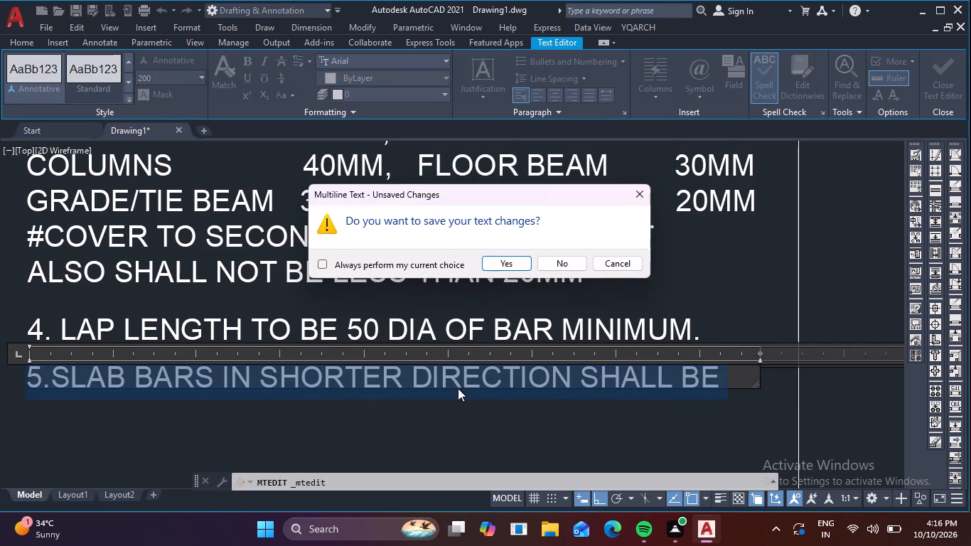
click(649, 191)
click(692, 220)
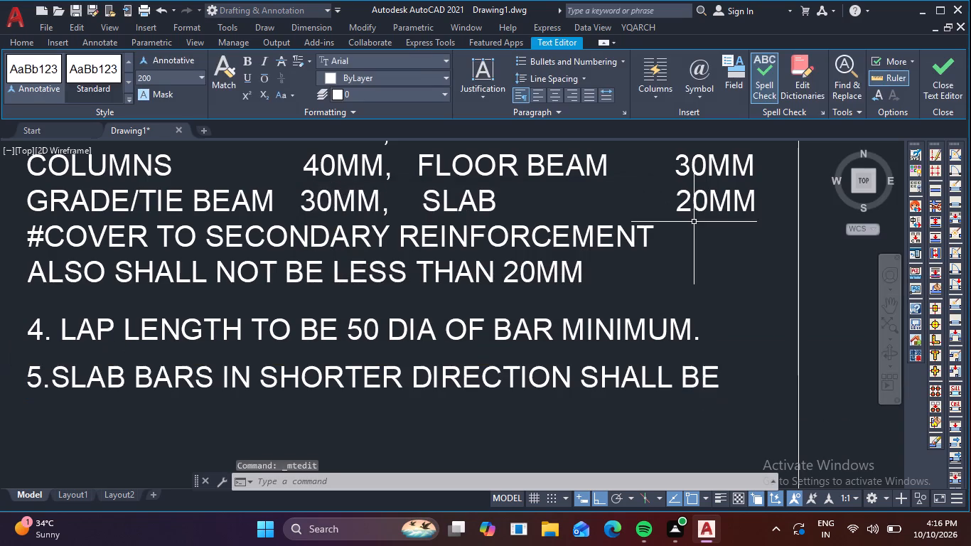
Erase the note 5 text object below the lap length note.
click(646, 383)
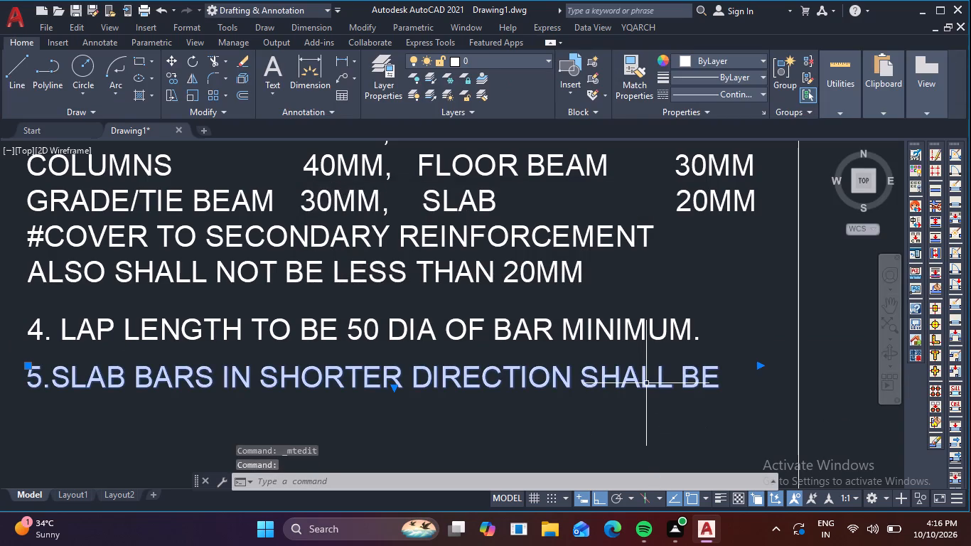
key(Delete)
Copy the note 4 lap length text straight down by about 510 units, directly below the original.
scroll(612, 377, down, 2)
click(522, 358)
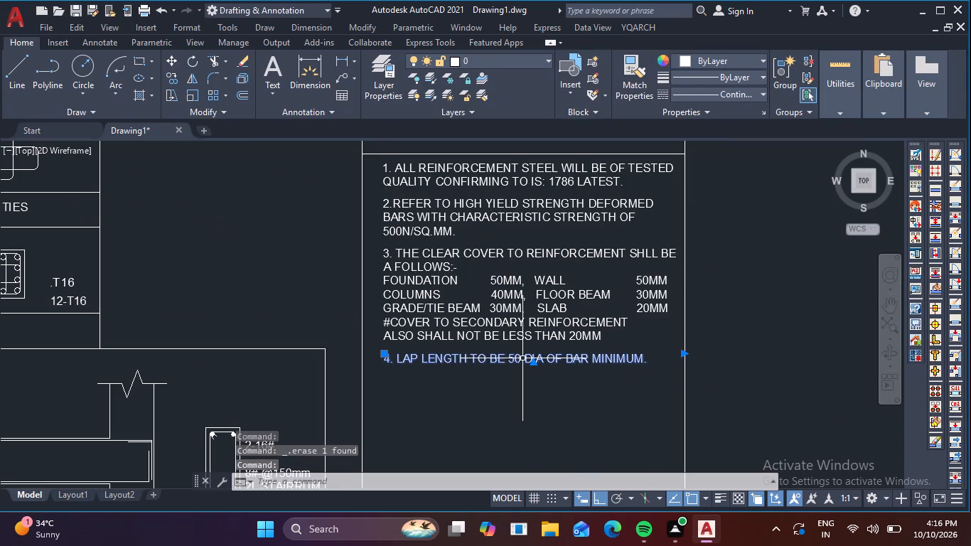
text(CO)
key(space)
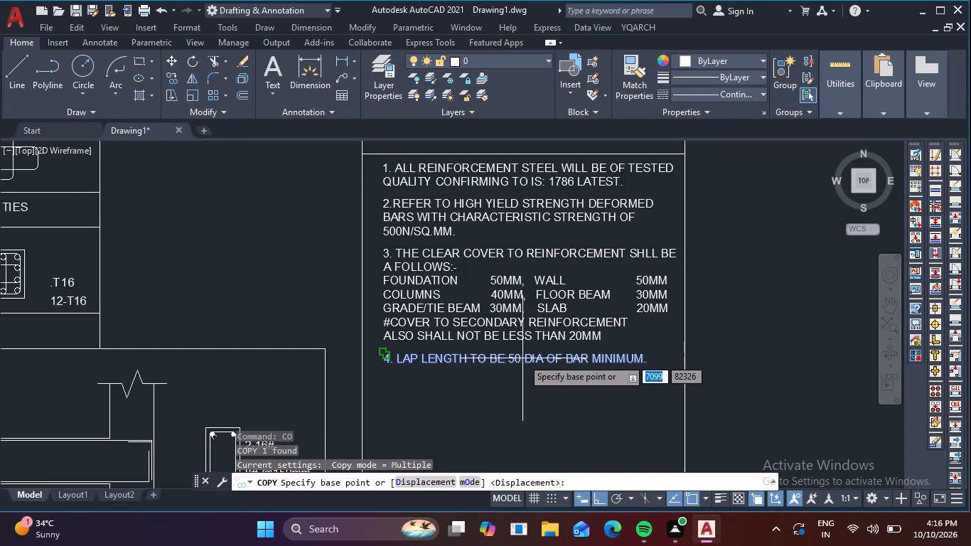
click(388, 362)
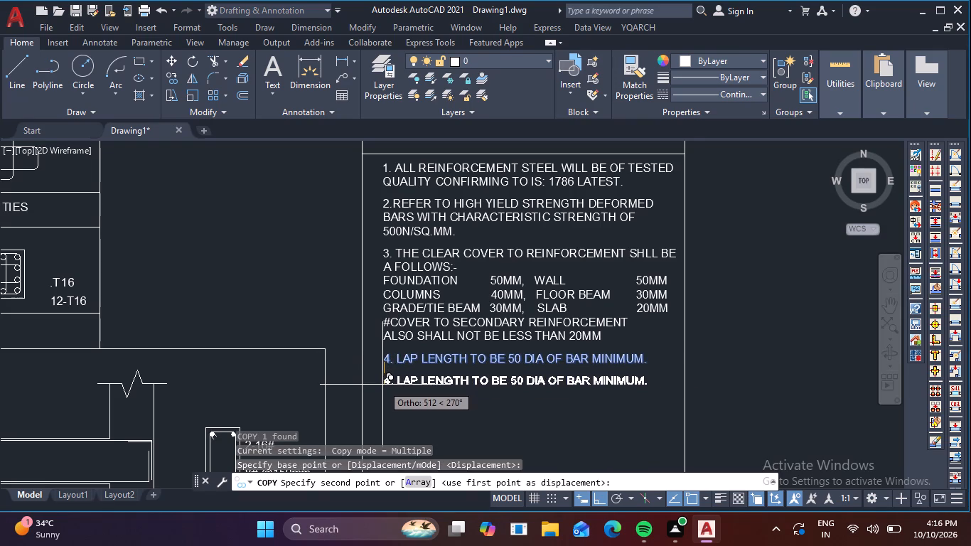
click(382, 385)
key(Escape)
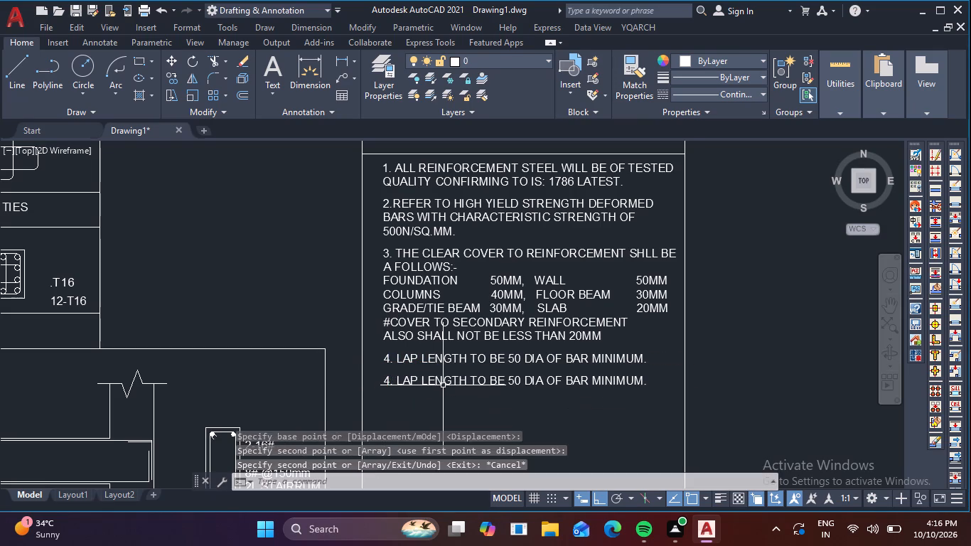
Replace the text of the lower note 4 copy with the copied line "5.SLAB BARS IN SHORTER DIRECTION SHALL BE".
double_click(443, 385)
click(653, 380)
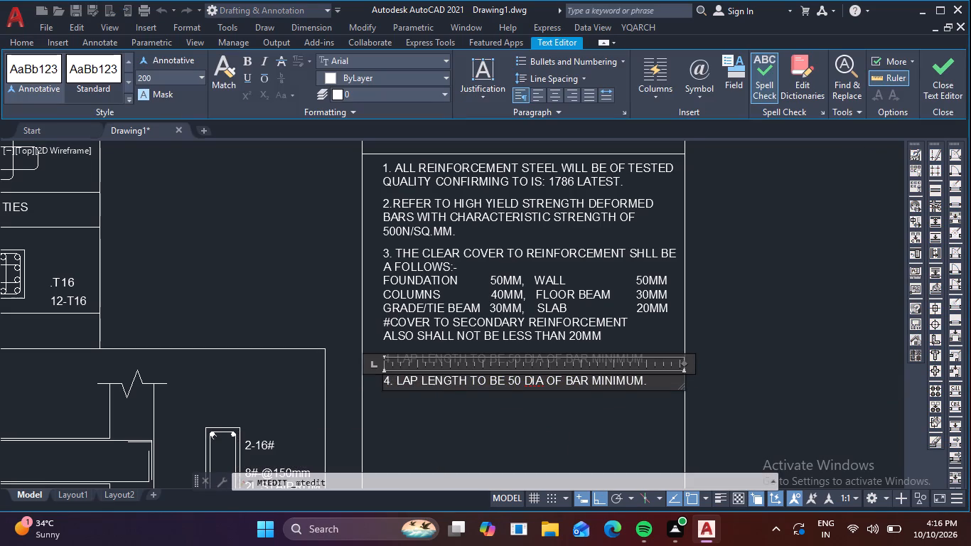
key(BackSpace)
key(BackSpace)
key(BackSpace)
key(BackSpace)
key(BackSpace)
key(BackSpace)
key(BackSpace)
key(BackSpace)
key(BackSpace)
key(BackSpace)
key(BackSpace)
key(BackSpace)
key(BackSpace)
key(BackSpace)
key(BackSpace)
key(BackSpace)
key(BackSpace)
key(BackSpace)
key(BackSpace)
key(BackSpace)
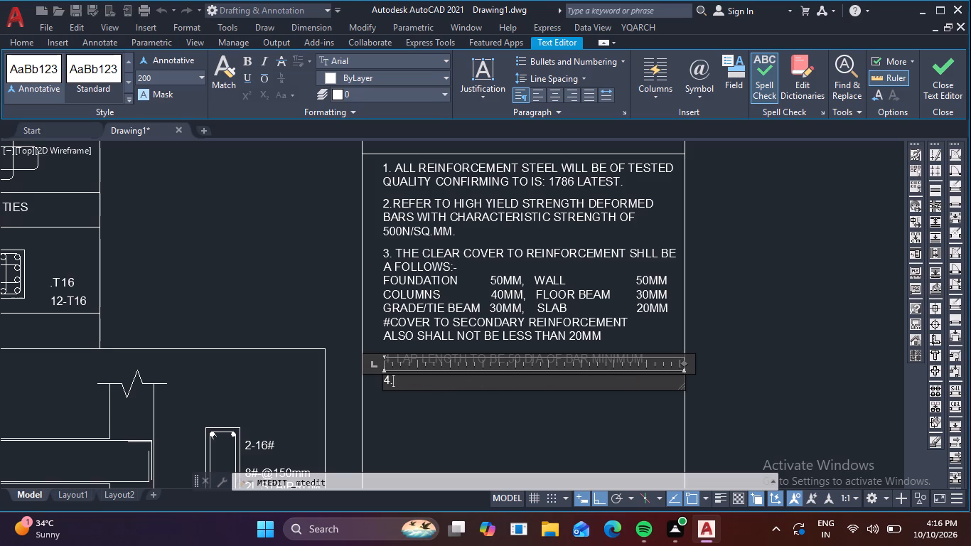
key(ctrl+v)
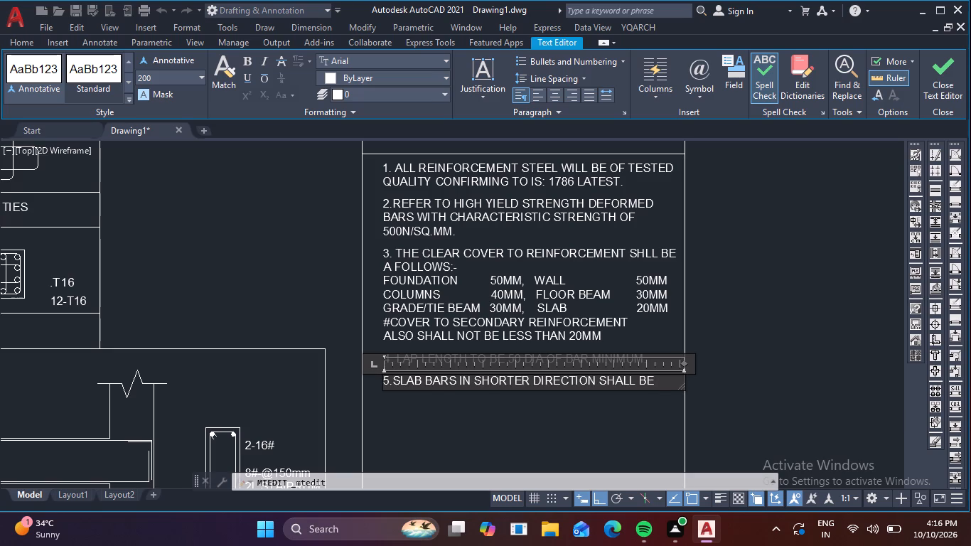
Add a second line "BELOW BARS FOR THE LONGER DIRECTION" to note 5 and finish editing.
key(space)
key(Return)
text(BE)
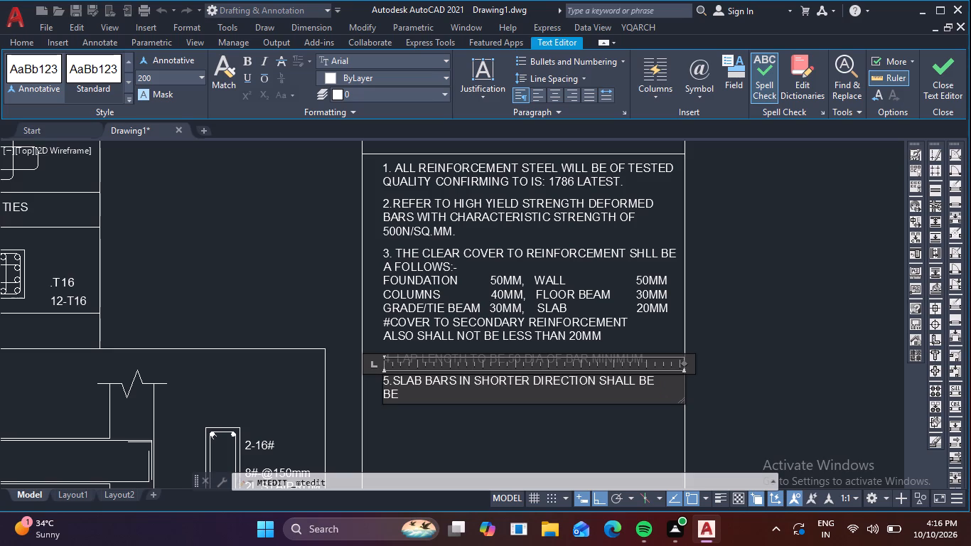
text(LO)
text(W)
key(space)
text(BAR)
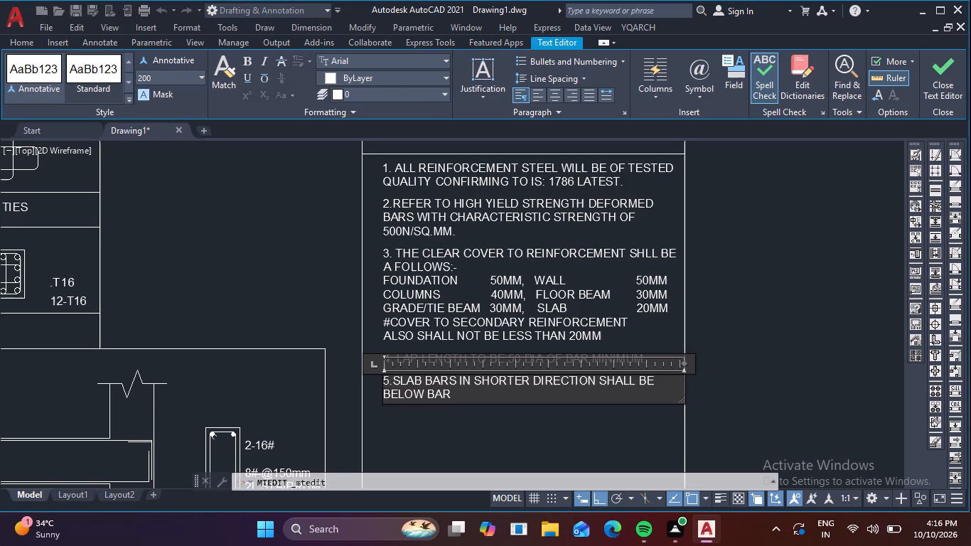
key(s)
key(space)
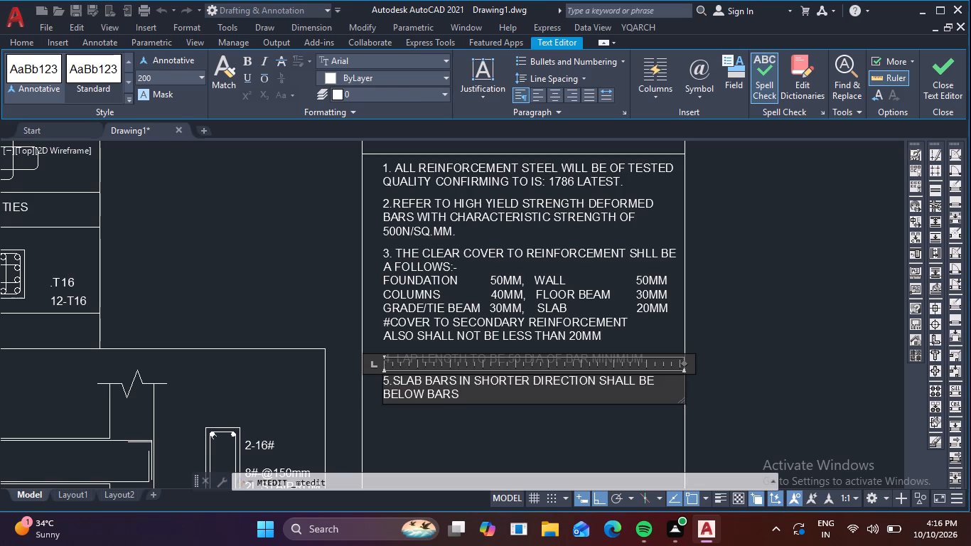
text(FOR)
key(space)
text(THE)
key(space)
text(LONGE)
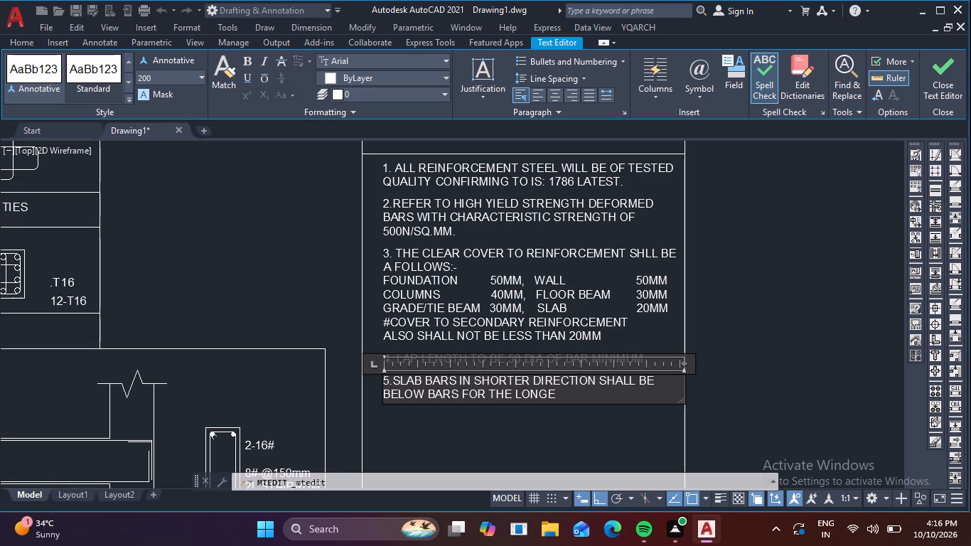
key(r)
key(space)
text(DI)
text(RE)
text(CTION)
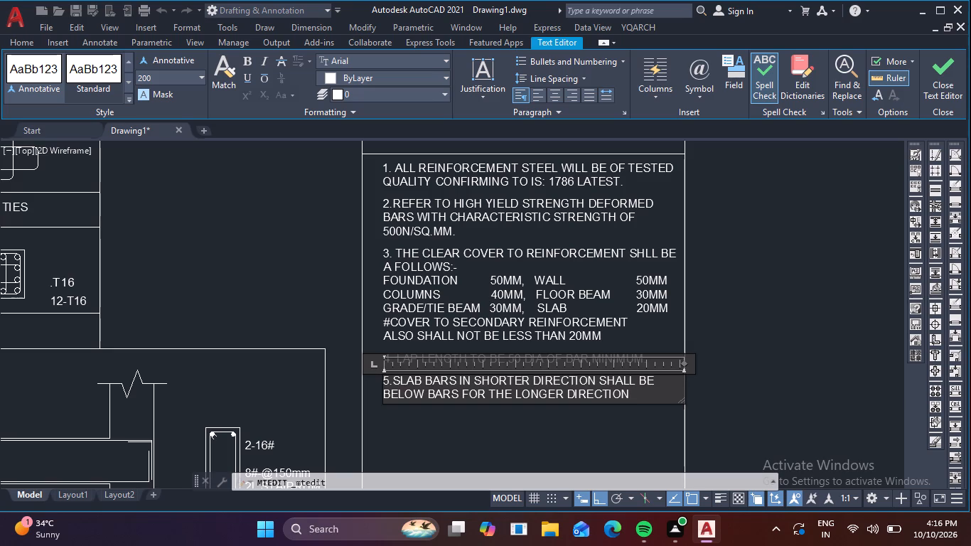
click(576, 429)
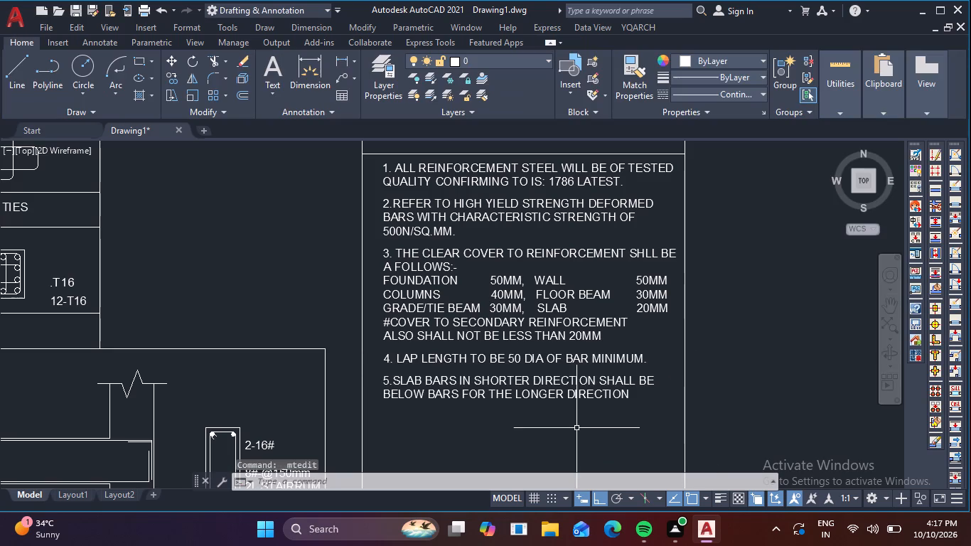
Shorten the reinforcing steel notes box by stretching its bottom edge straight up, leaving some blank space below note 5.
middle_drag(576, 428, 596, 316)
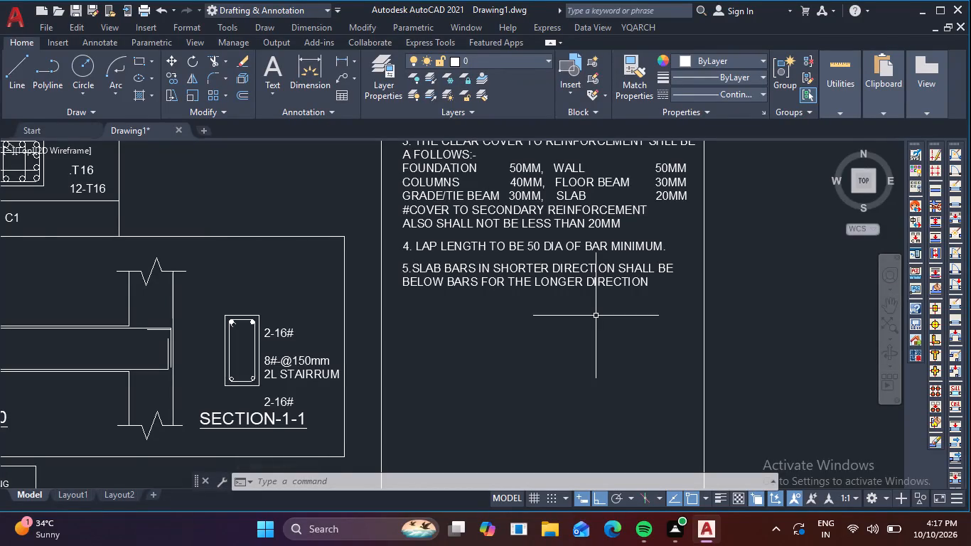
scroll(631, 344, down, 2)
middle_drag(636, 369, 625, 328)
scroll(625, 328, down, 2)
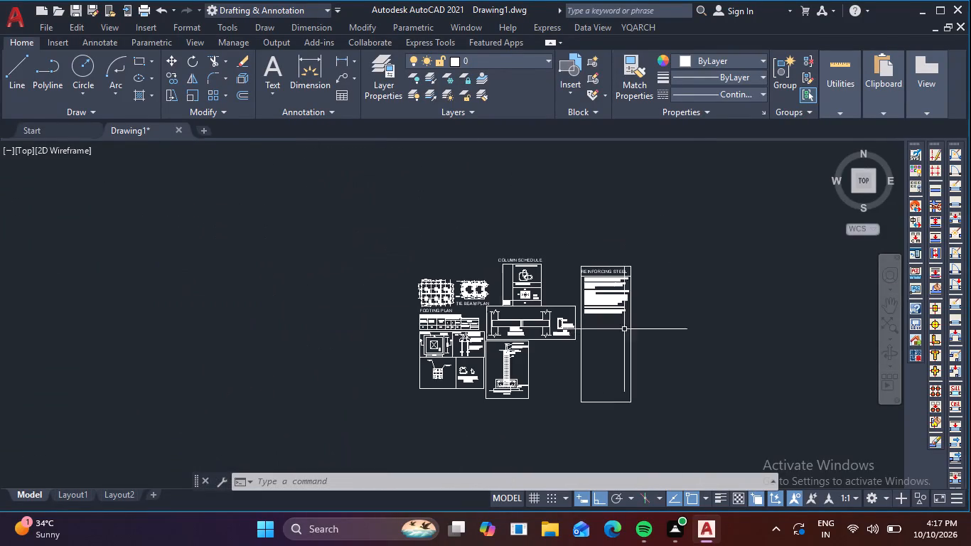
middle_drag(630, 360, 614, 338)
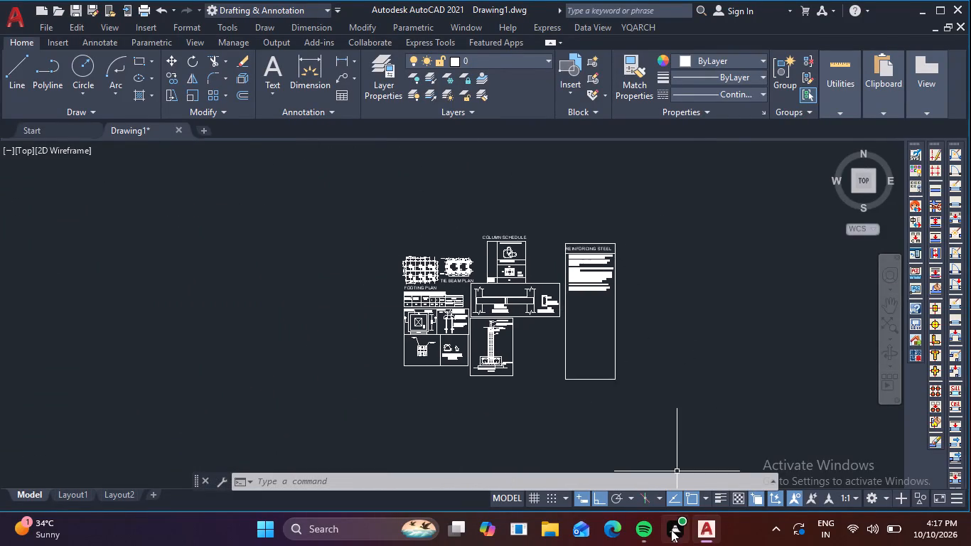
click(592, 380)
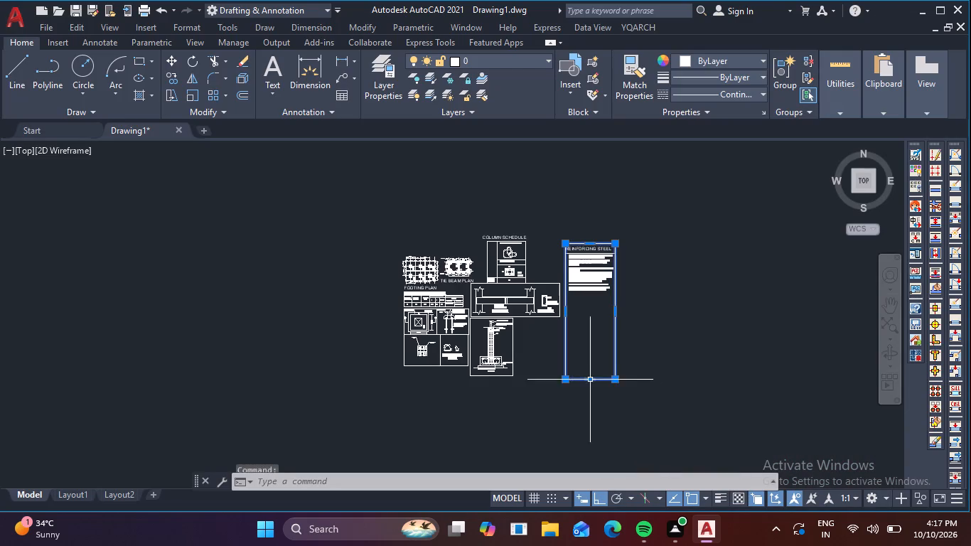
scroll(595, 382, up, 3)
click(576, 378)
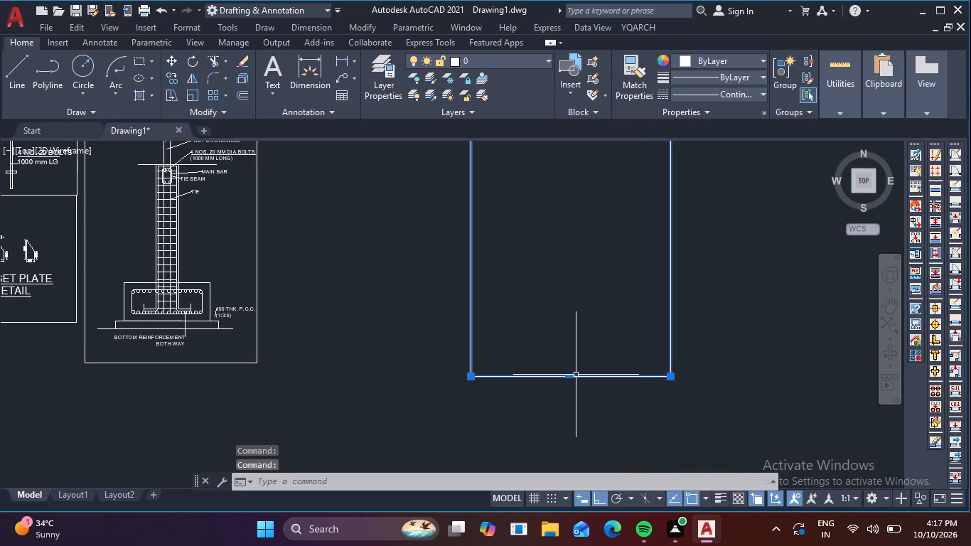
click(572, 377)
middle_drag(573, 306, 554, 453)
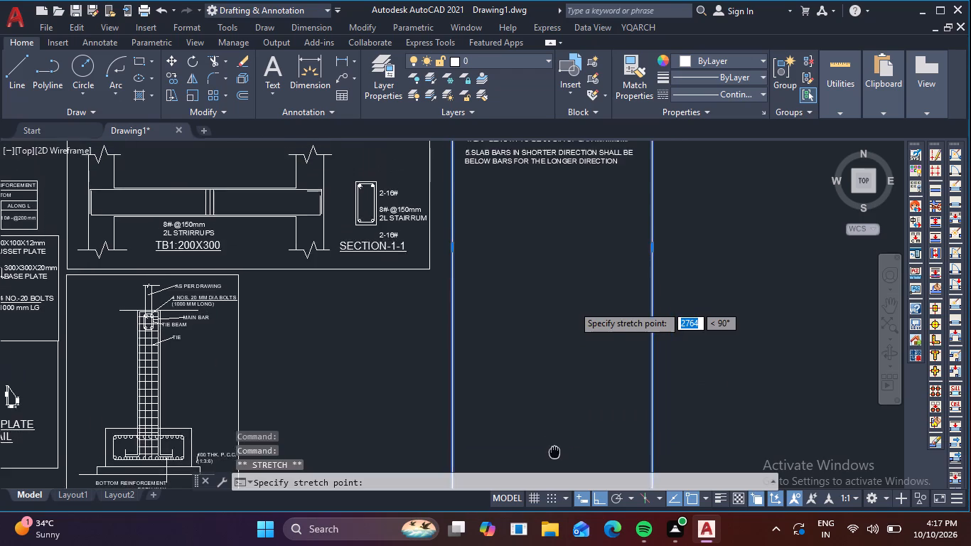
middle_drag(554, 453, 554, 455)
scroll(558, 456, down, 1)
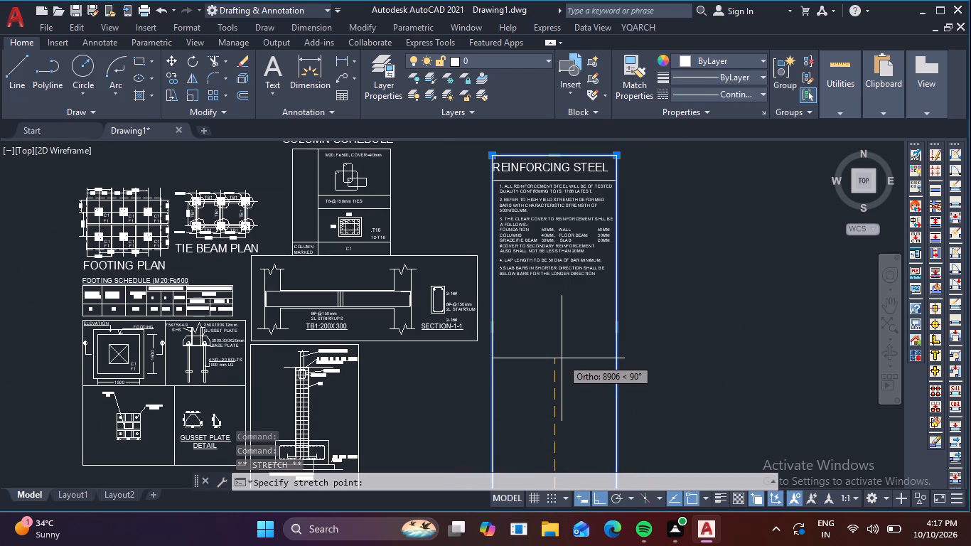
click(558, 362)
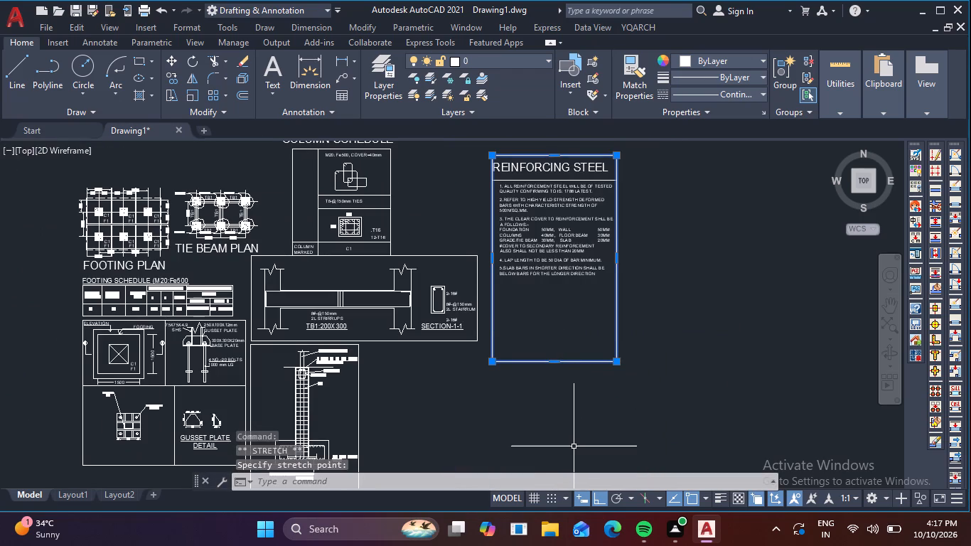
key(Escape)
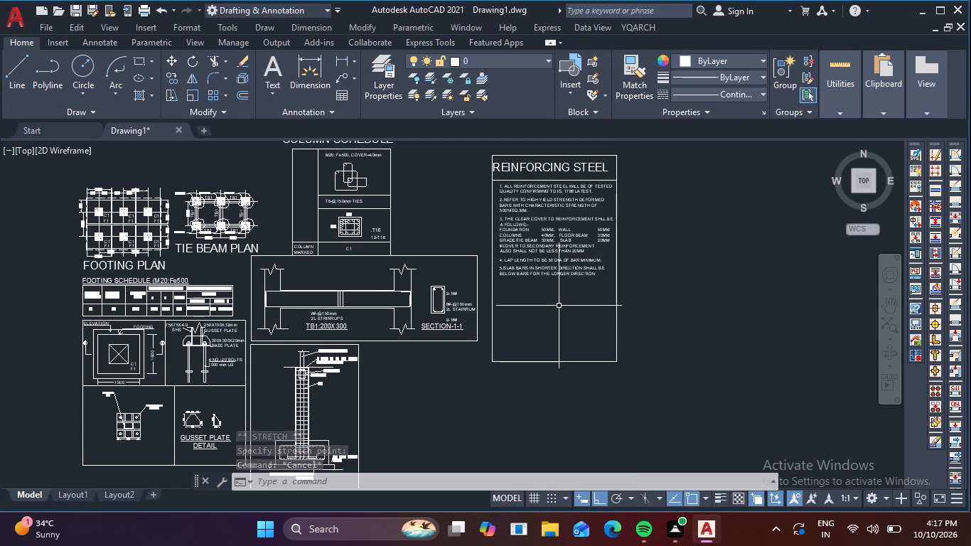
Copy the note 4 lap length text straight down by about 1500 units, to just below note 5.
scroll(559, 306, up, 1)
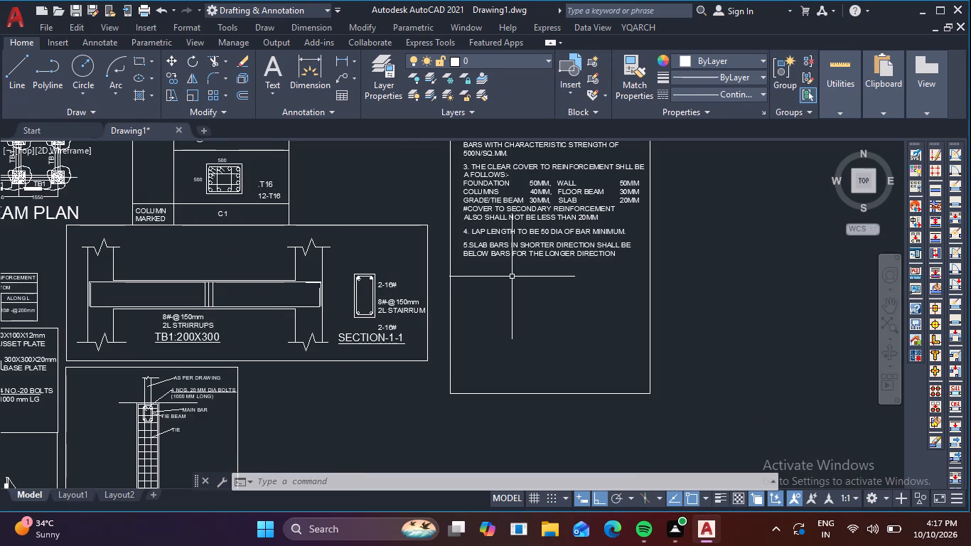
click(517, 232)
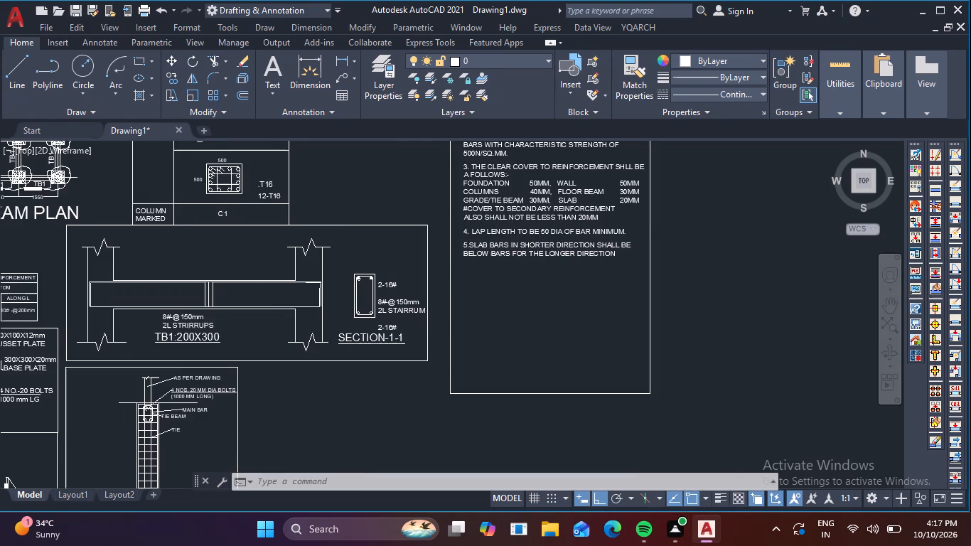
text(CO)
key(space)
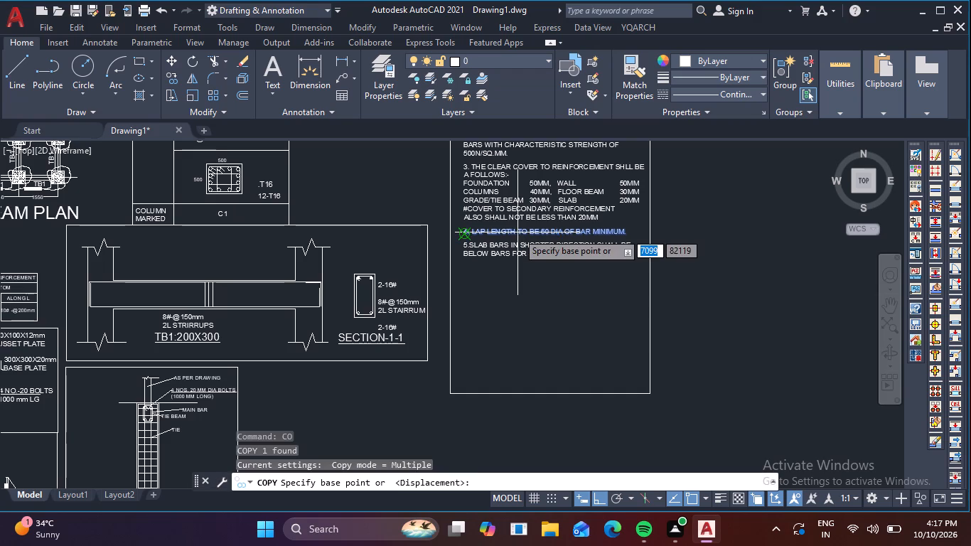
click(470, 234)
scroll(459, 272, up, 2)
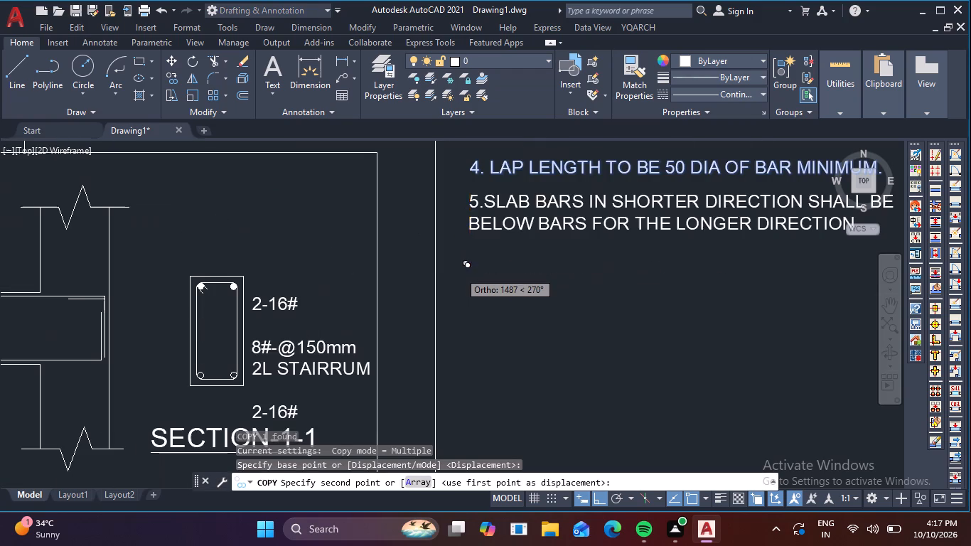
click(459, 272)
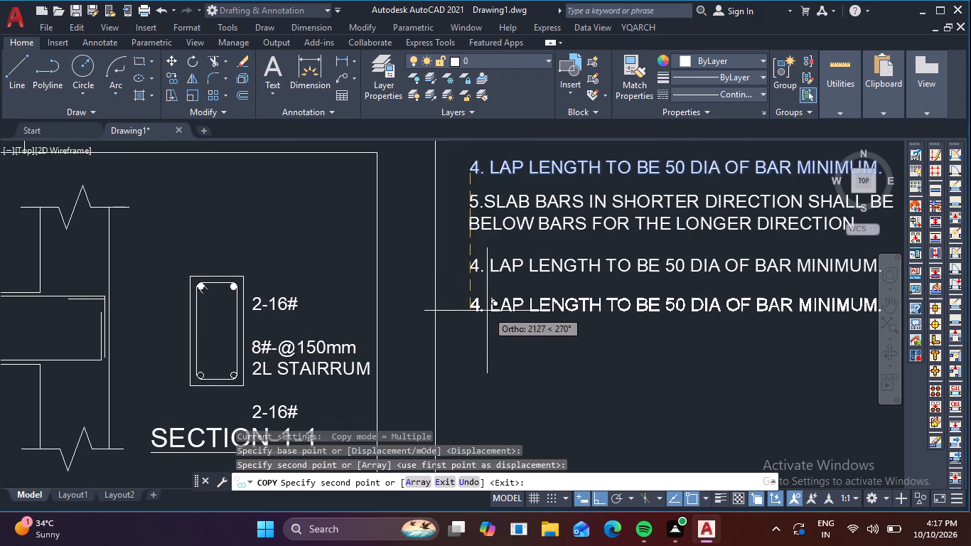
key(Escape)
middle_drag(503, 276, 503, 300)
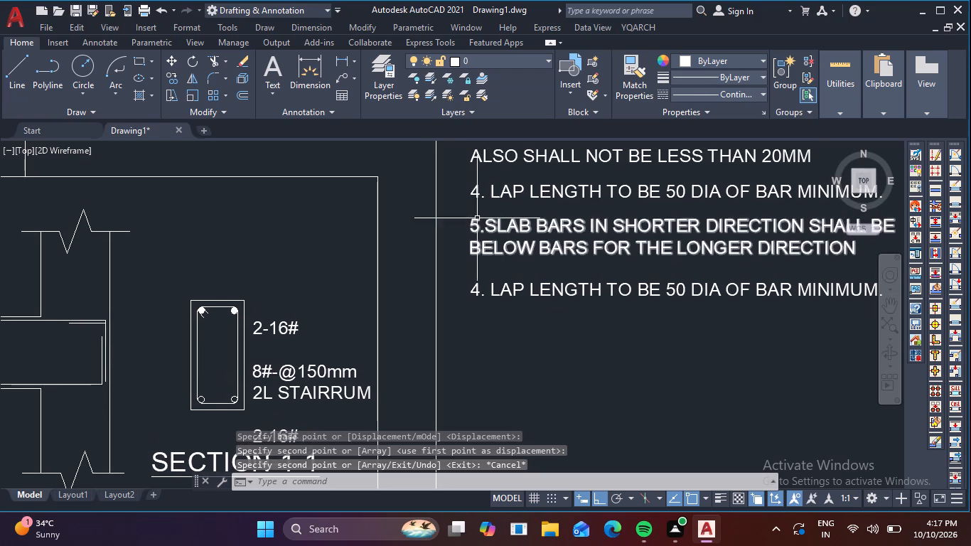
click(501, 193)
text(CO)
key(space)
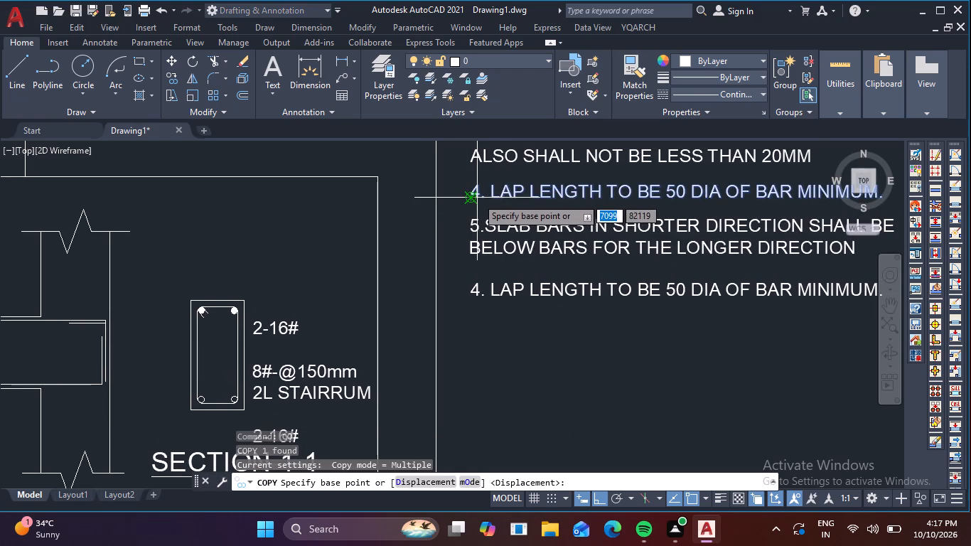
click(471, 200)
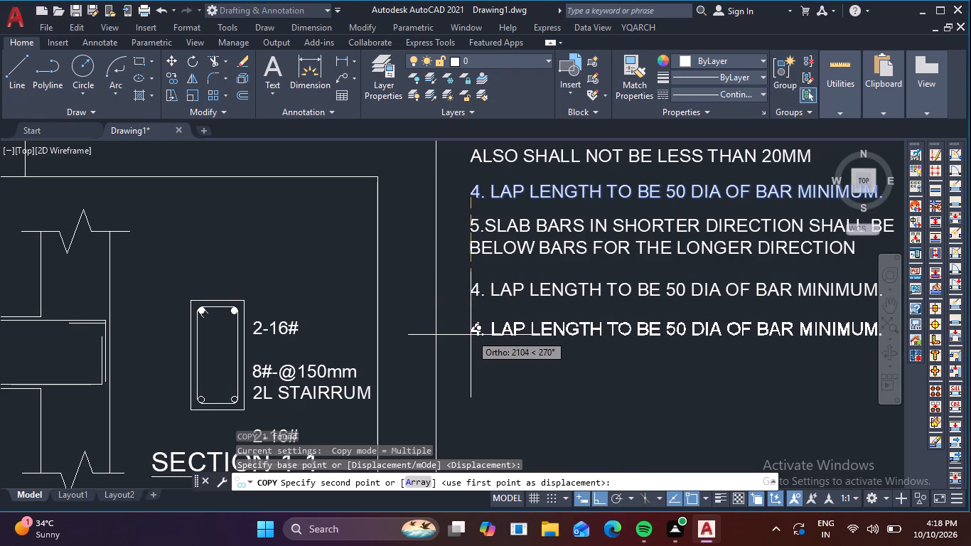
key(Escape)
Open the note 4 copy below note 5 for editing and clear its entire text.
double_click(560, 290)
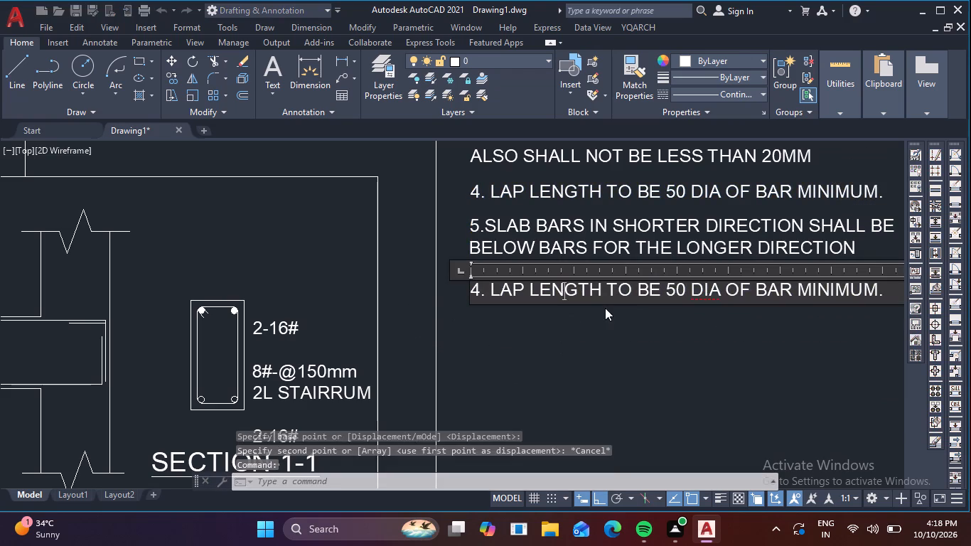
scroll(633, 320, down, 1)
middle_drag(631, 322, 463, 328)
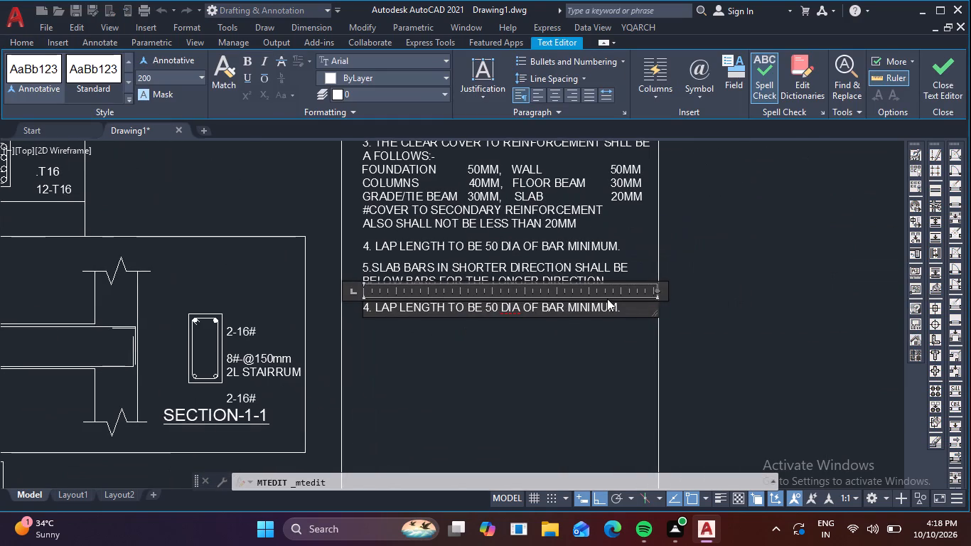
click(629, 305)
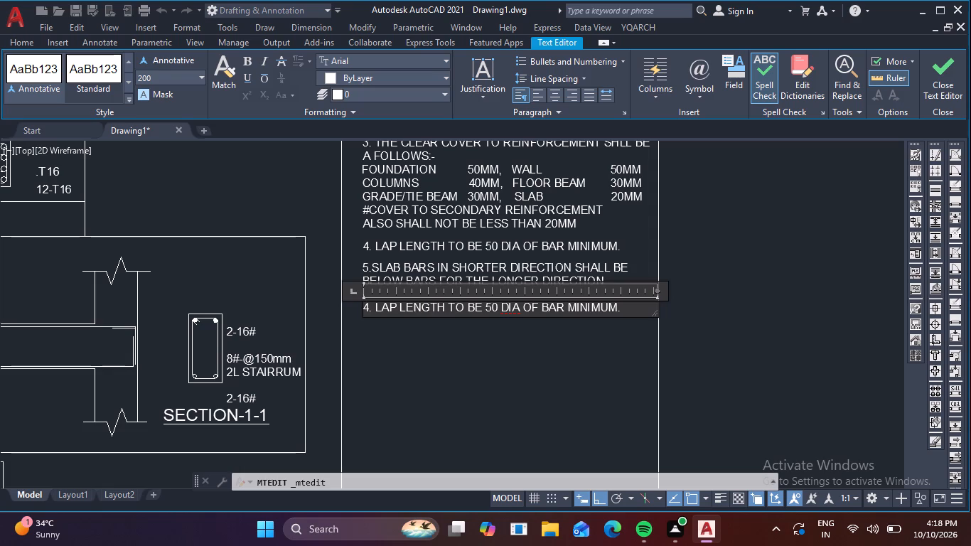
key(BackSpace)
key(BackSpace)
key(BackSpace)
key(BackSpace)
key(BackSpace)
key(BackSpace)
key(BackSpace)
key(BackSpace)
key(BackSpace)
key(BackSpace)
key(BackSpace)
key(BackSpace)
key(BackSpace)
key(BackSpace)
key(BackSpace)
key(BackSpace)
key(BackSpace)
key(BackSpace)
key(BackSpace)
key(BackSpace)
key(BackSpace)
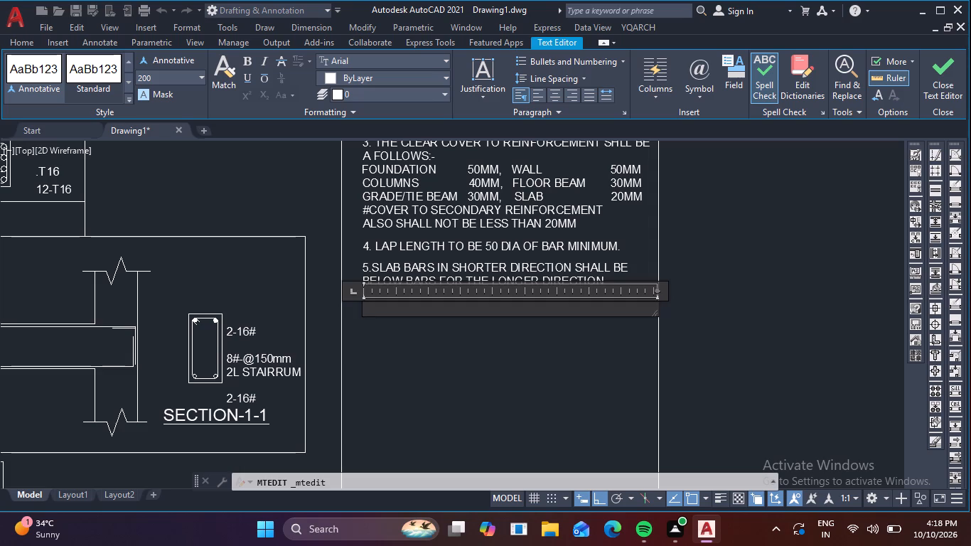
Write the first line of note 6 in the emptied text: "6. IN BEAMS, FIRST STIRRUP SHALL BE AT NO".
key(6)
key(period)
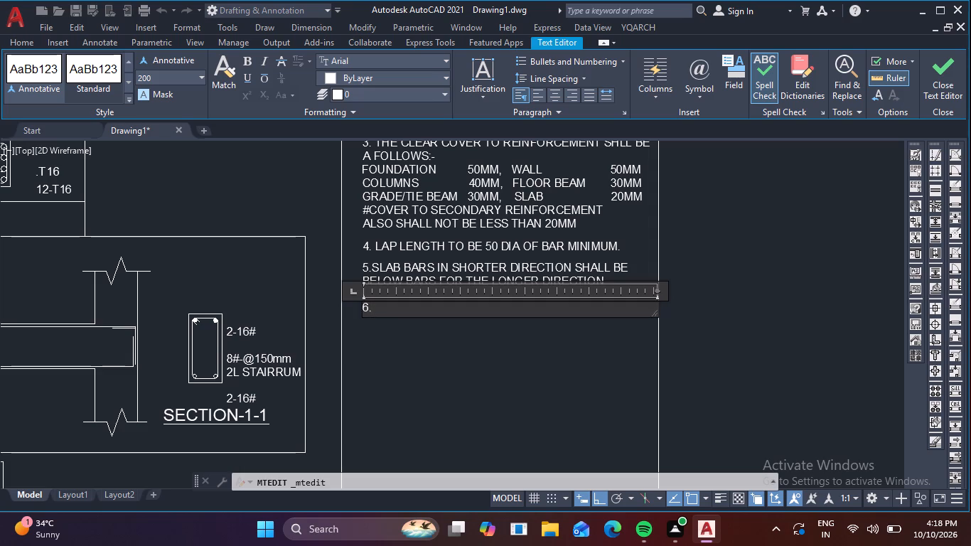
key(space)
text(IN BEAMS)
key(comma)
key(space)
text(FIRST)
key(space)
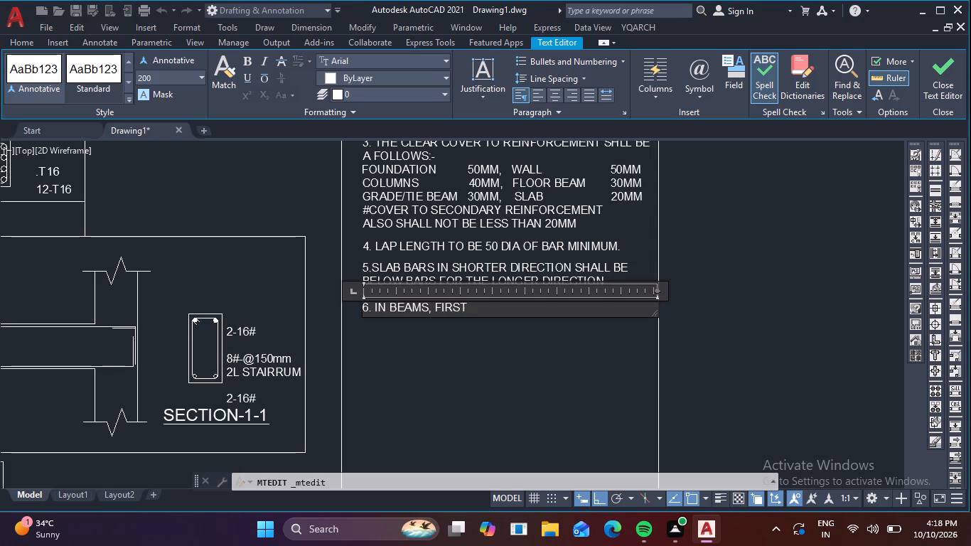
text(ST)
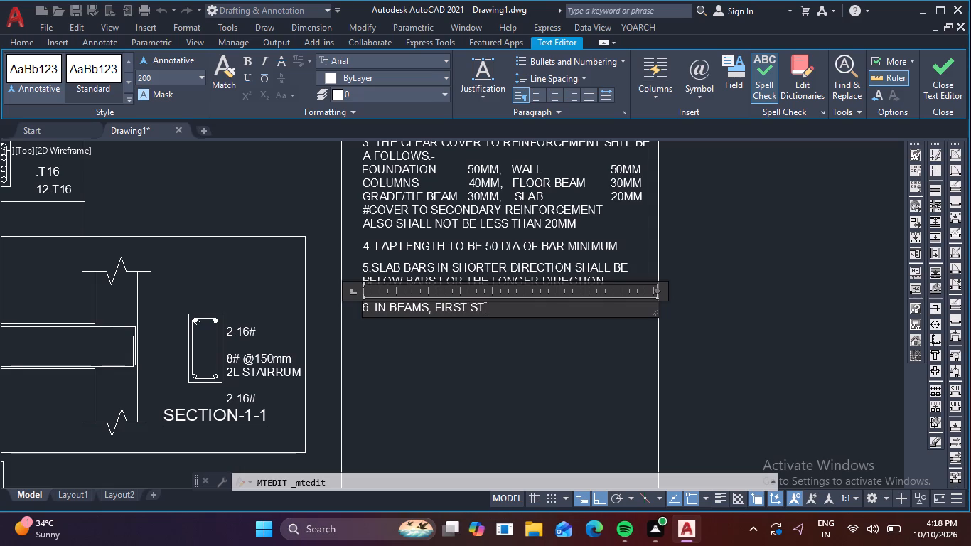
text(RI)
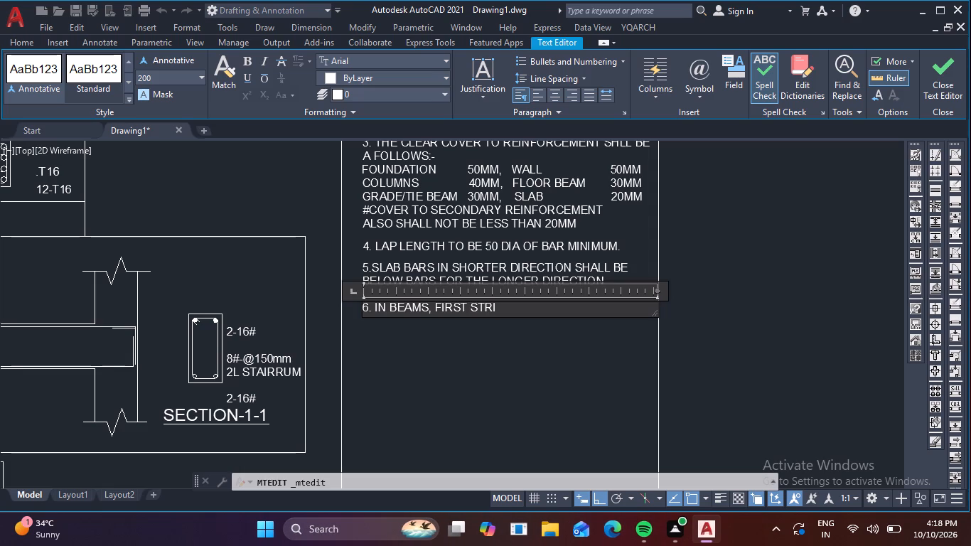
key(BackSpace)
key(BackSpace)
text(IRU)
key(BackSpace)
text(RUP)
key(space)
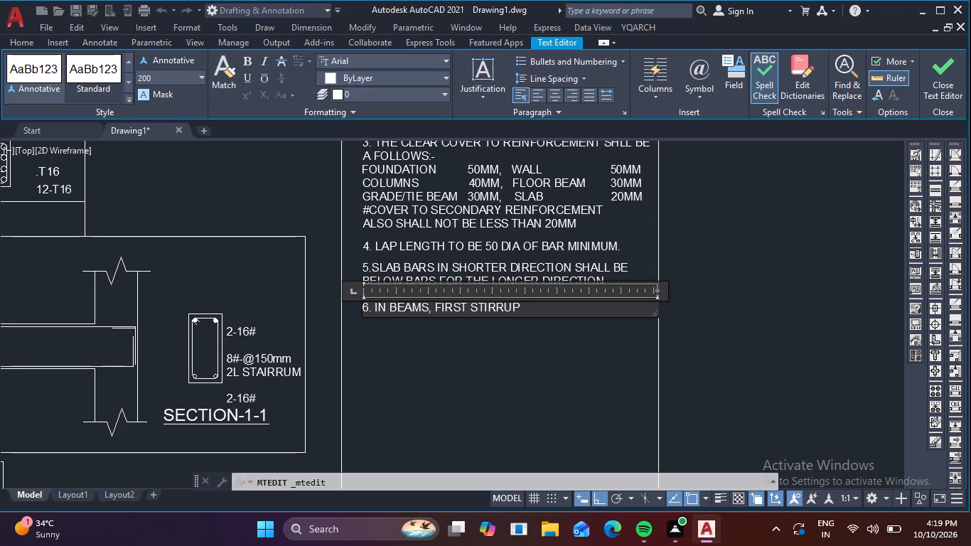
key(s)
text(HALL)
key(space)
text(BE)
key(space)
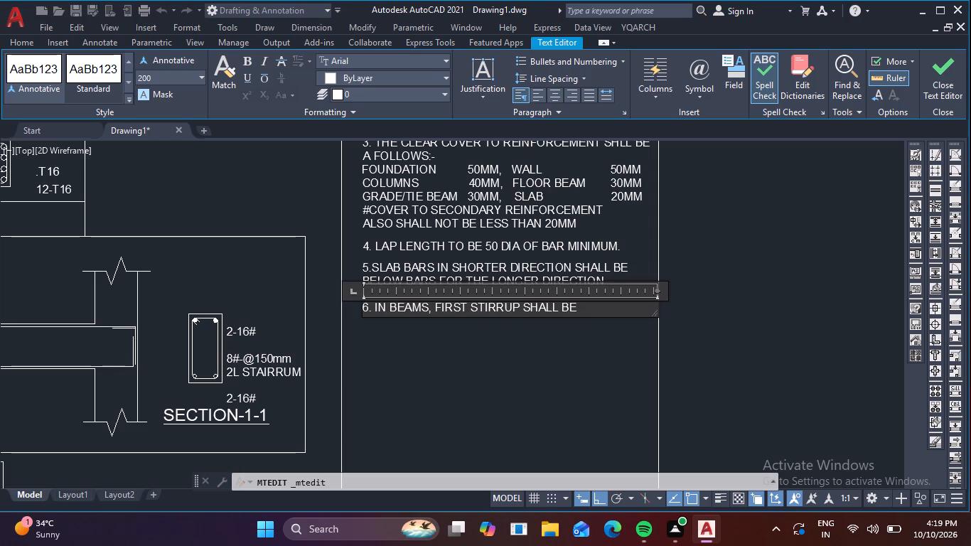
text(AT)
key(space)
text(NO)
Continue note 6 on a new second line with "MORE THAN 50MM".
key(Return)
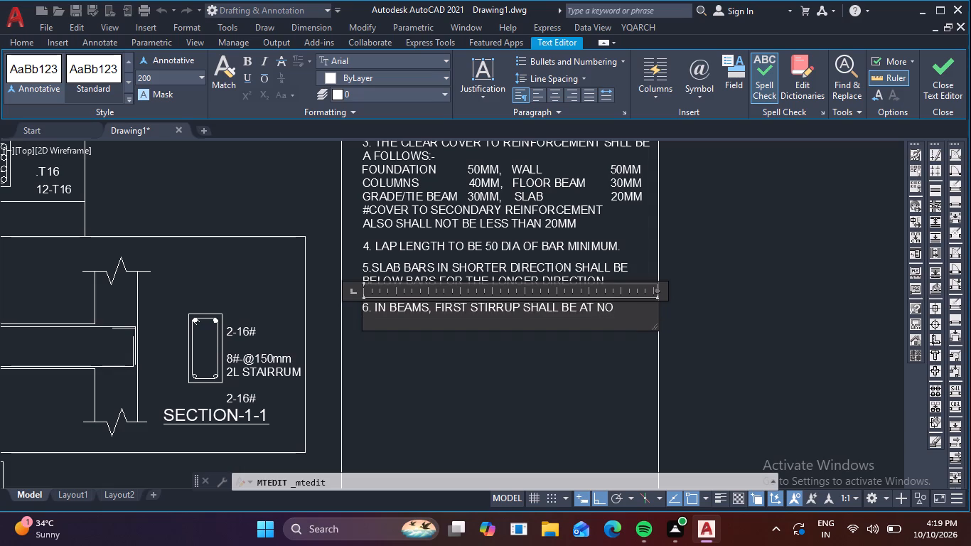
text(MORE)
key(space)
text(TH)
key(BackSpace)
key(a)
text(N)
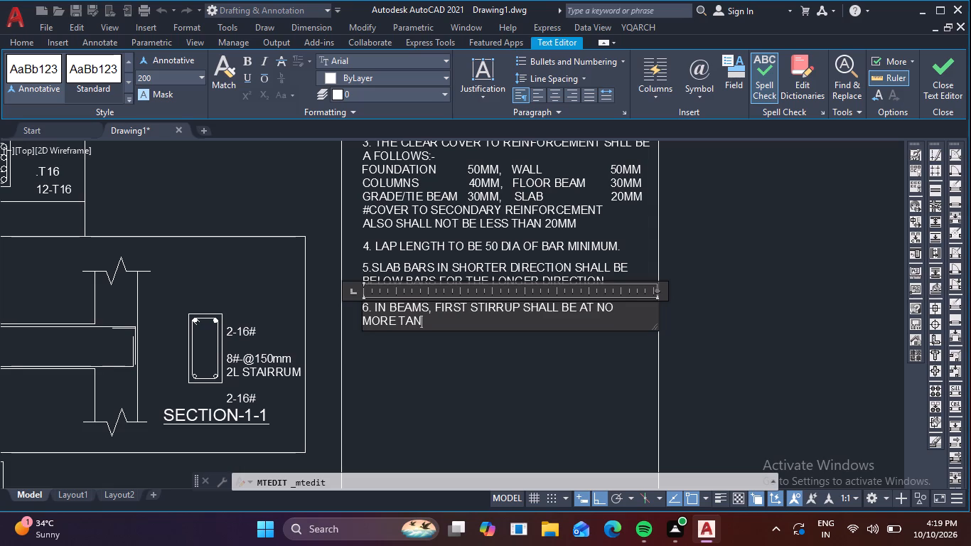
key(space)
key(BackSpace)
key(BackSpace)
key(BackSpace)
key(BackSpace)
key(BackSpace)
key(space)
text(T)
text(HAN)
key(space)
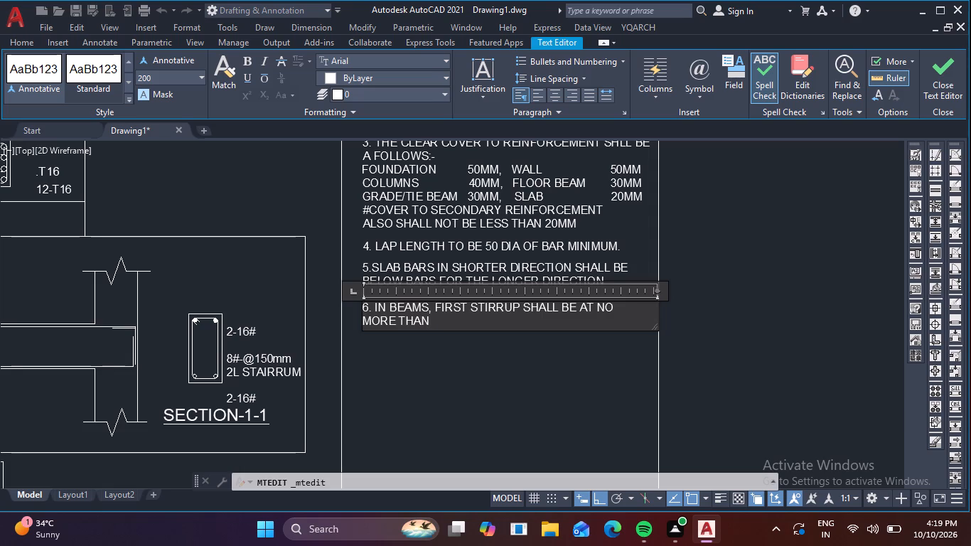
text(50)
text(MM)
key(space)
Complete note 6 with "FROM FACE OF THE SUPPORTING MEMBER." and finish editing the text.
text(FROM)
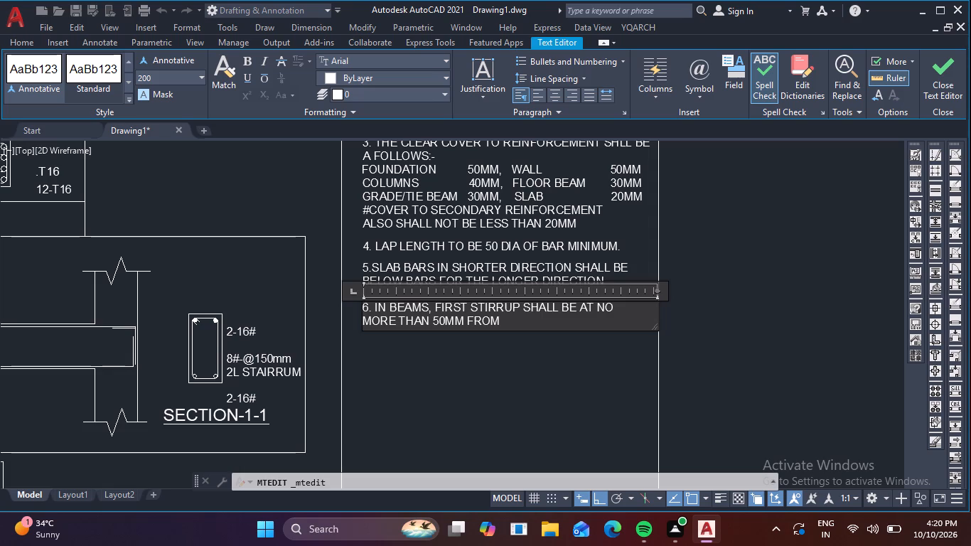
key(space)
text(FACE)
key(space)
key(o)
key(f)
key(space)
text(THA)
key(BackSpace)
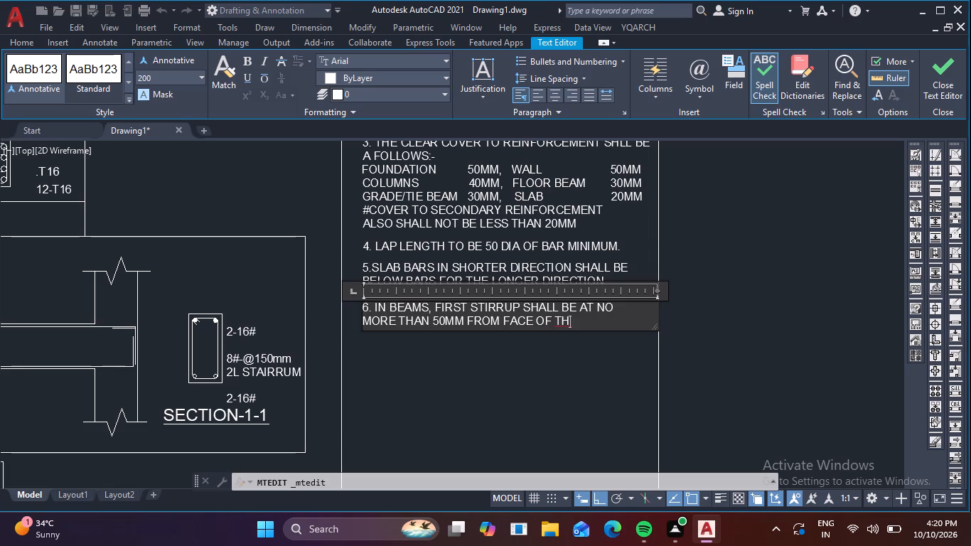
text(E)
key(space)
text(SU)
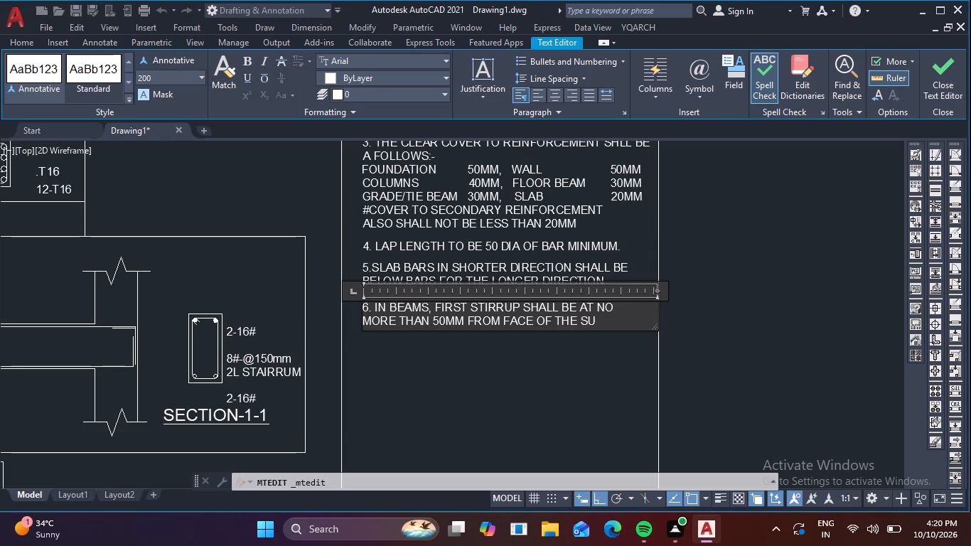
text(PPO)
key(r)
text(TI)
text(NG)
key(space)
text(MEM)
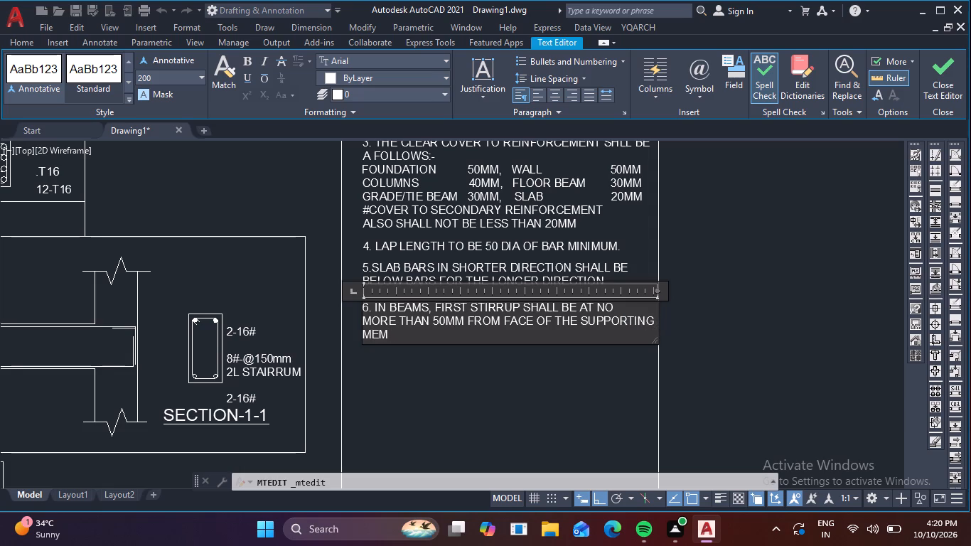
text(BER)
key(period)
click(551, 410)
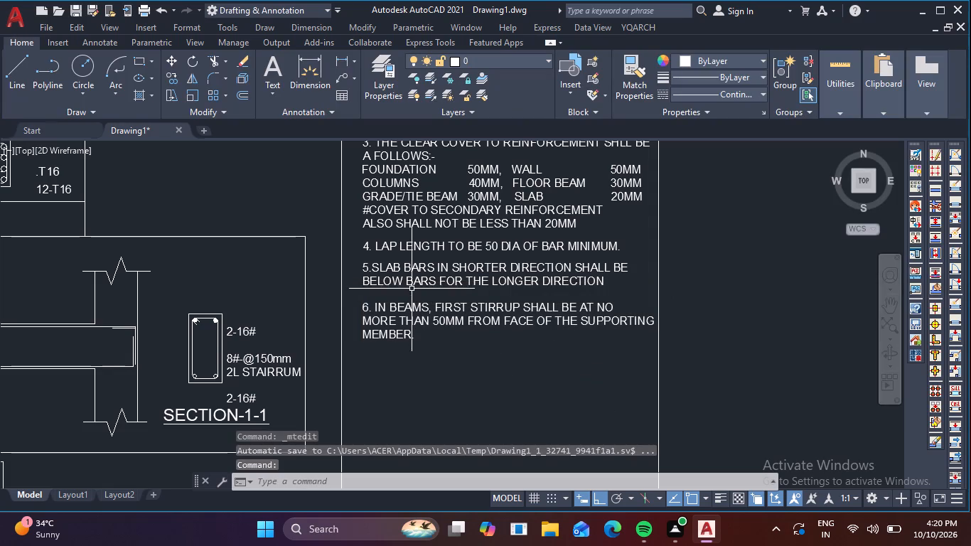
Copy the note 4 lap length text straight down by about 2600 units, to just below note 6.
click(409, 242)
text(CO)
key(space)
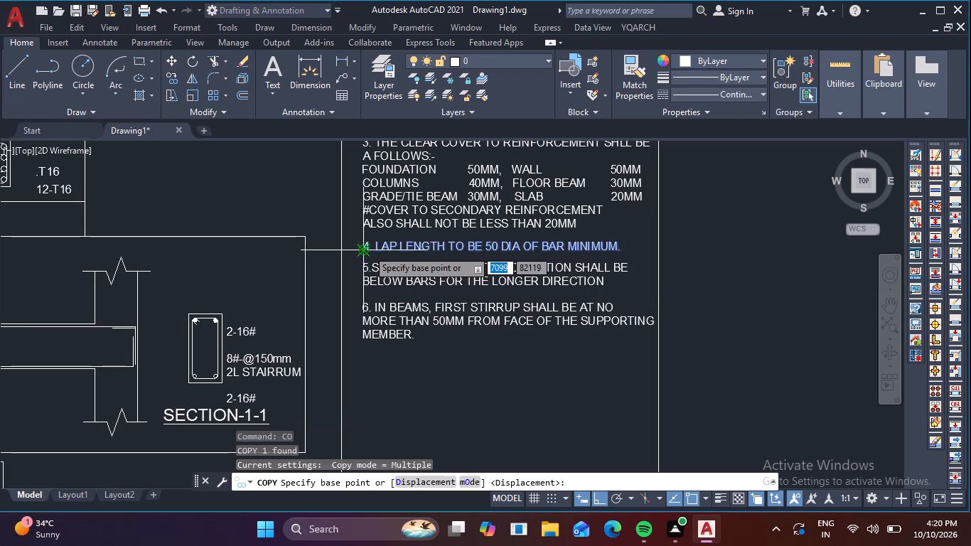
click(368, 250)
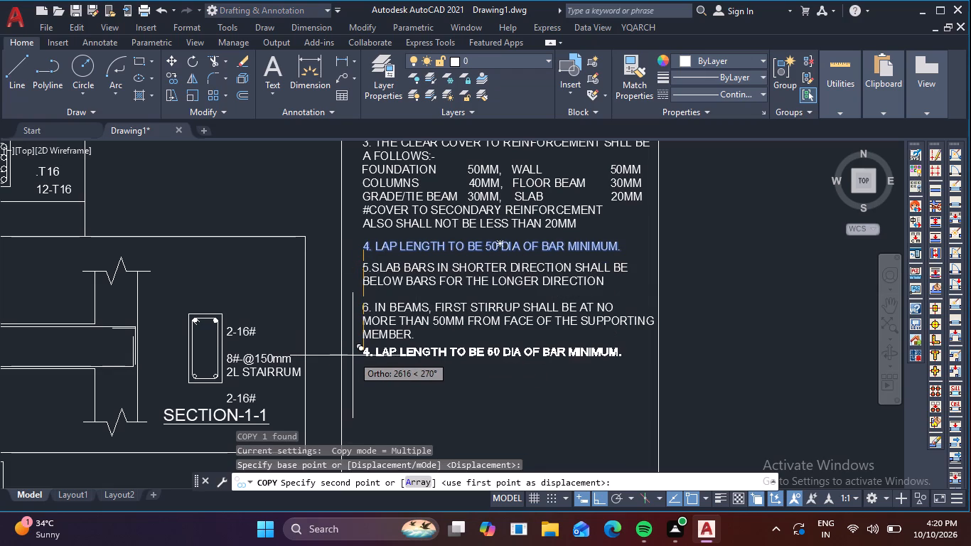
click(353, 358)
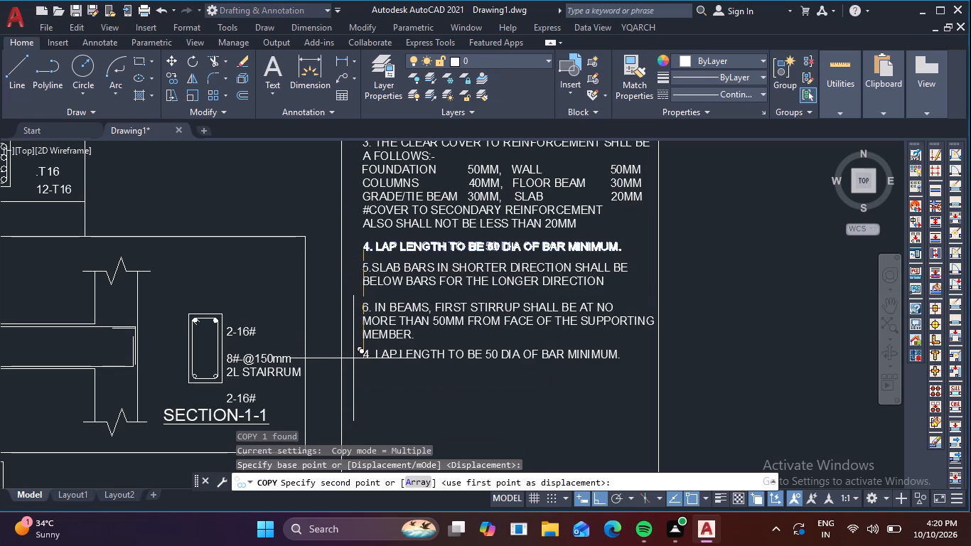
key(Escape)
Open the note 4 copy below note 6 for editing and clear its entire text.
double_click(466, 355)
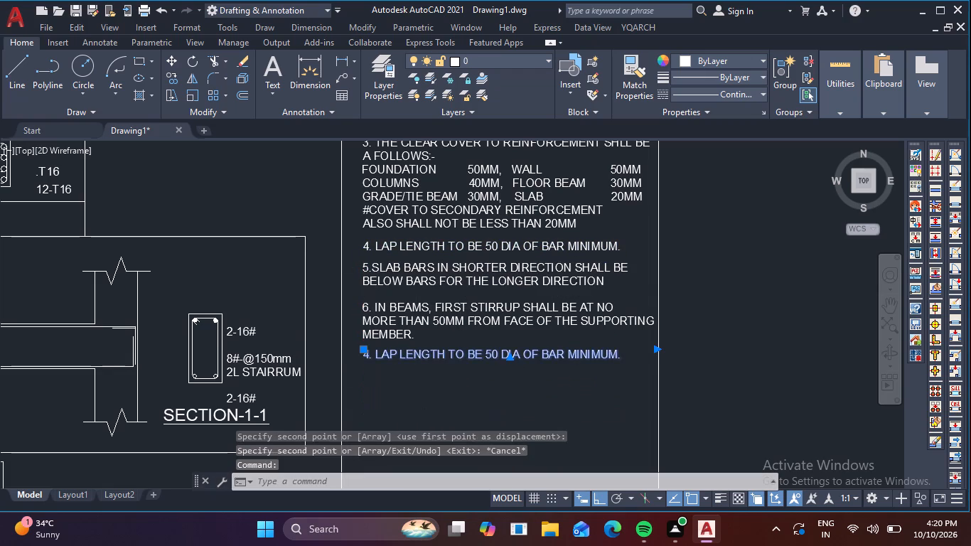
click(635, 353)
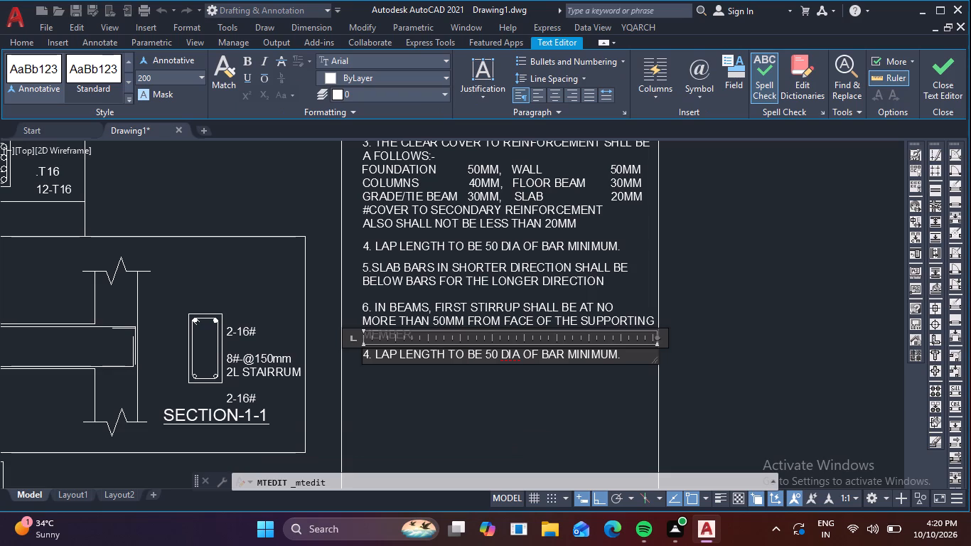
key(BackSpace)
key(BackSpace)
key(BackSpace)
key(BackSpace)
key(BackSpace)
key(BackSpace)
key(BackSpace)
key(BackSpace)
key(BackSpace)
key(BackSpace)
key(BackSpace)
key(BackSpace)
key(BackSpace)
key(BackSpace)
key(BackSpace)
key(BackSpace)
key(BackSpace)
key(BackSpace)
key(BackSpace)
key(BackSpace)
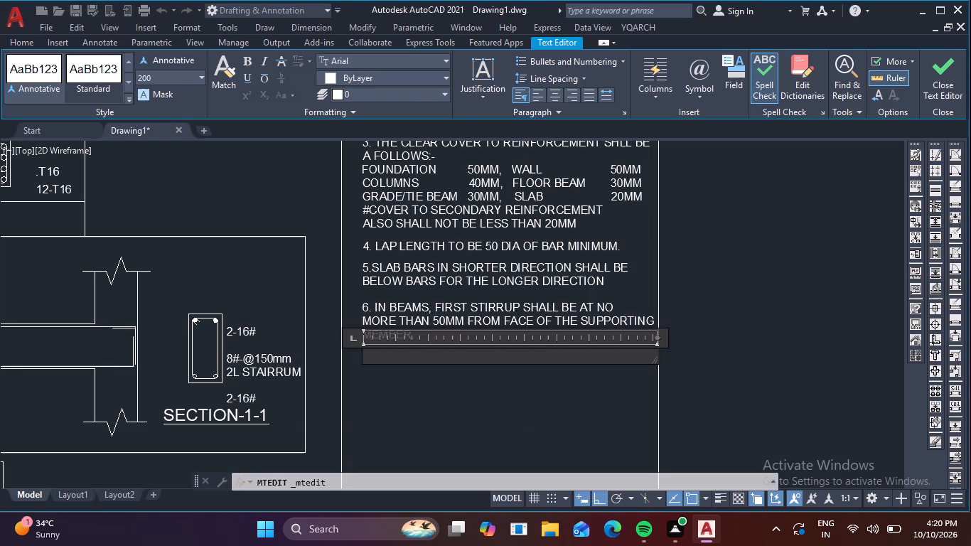
Start the emptied note below note 6 with "IN BEAMS TOP BAR ARE NOT TO BE".
text(IN)
key(space)
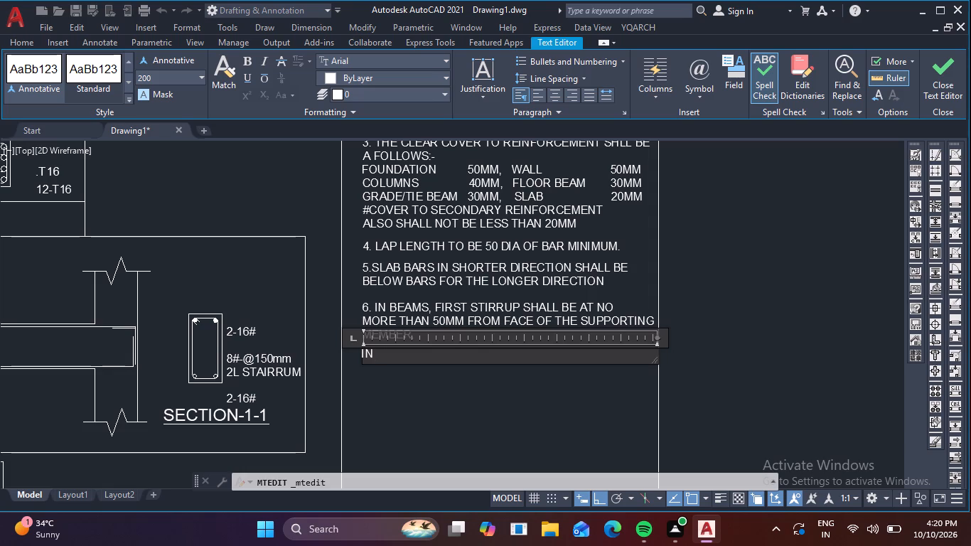
text(BEAMS)
key(space)
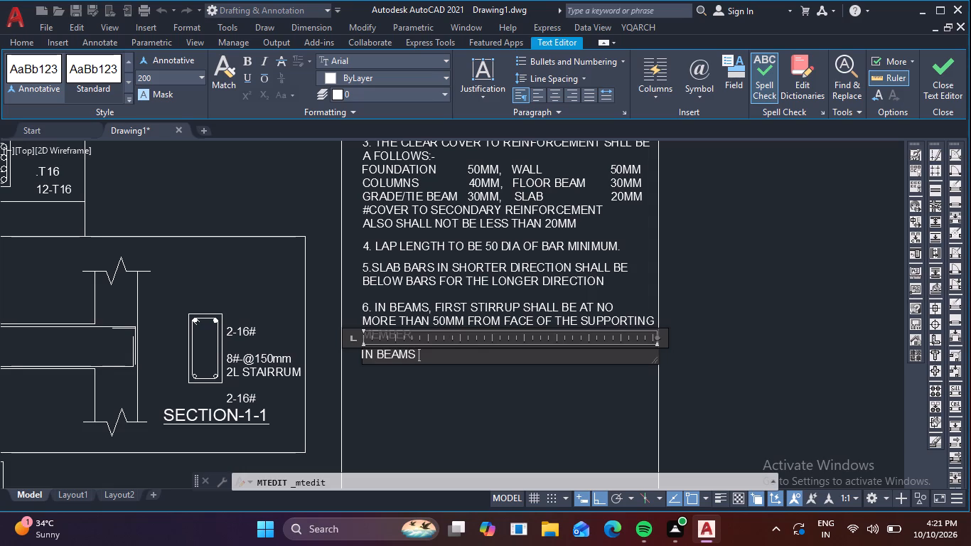
text(TOP)
key(space)
text(BAR)
key(space)
text(ARE)
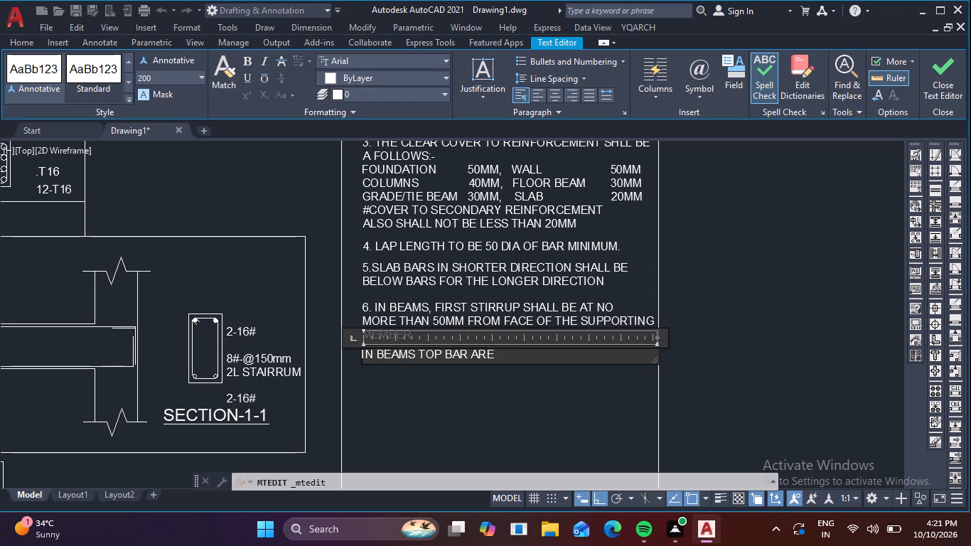
key(space)
text(NOT)
key(space)
text(TO BE)
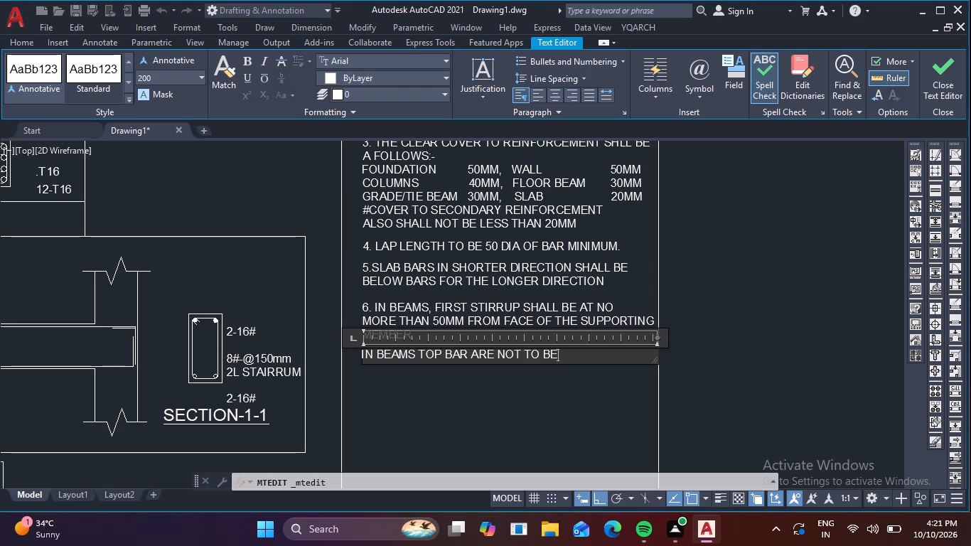
key(space)
Continue the new beam note with "SSPLICED IN THA END QUARETERS".
text(SSPLI)
text(CED)
key(space)
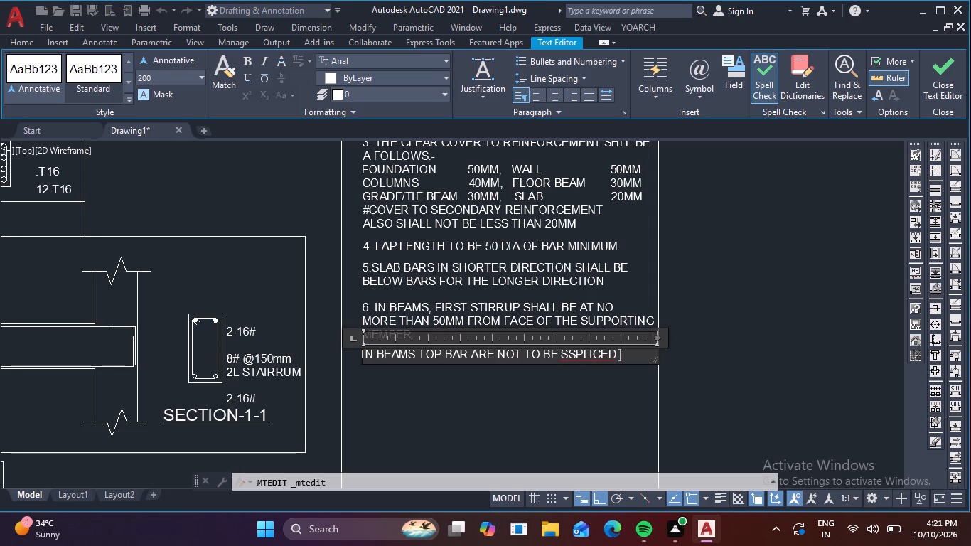
text(IN)
key(space)
text(THA)
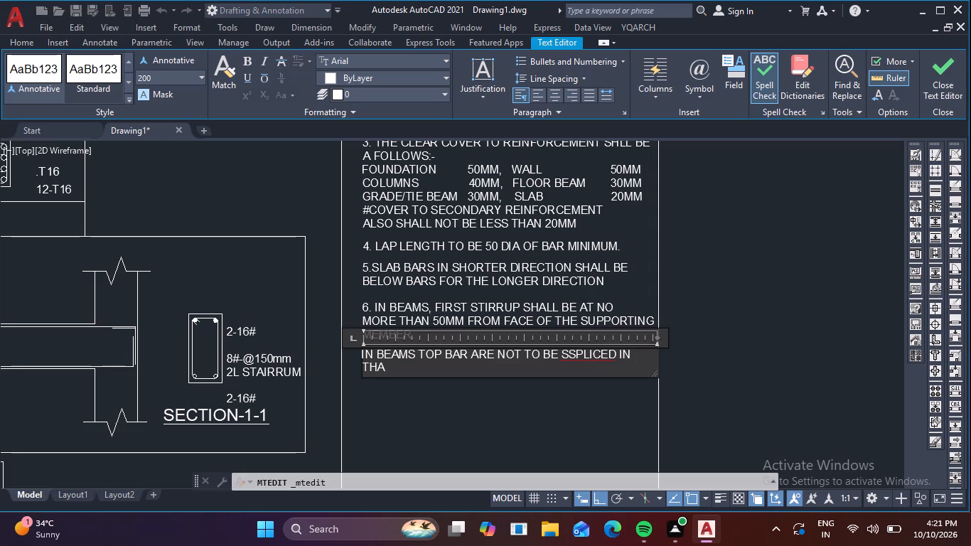
key(space)
text(END)
key(space)
key(q)
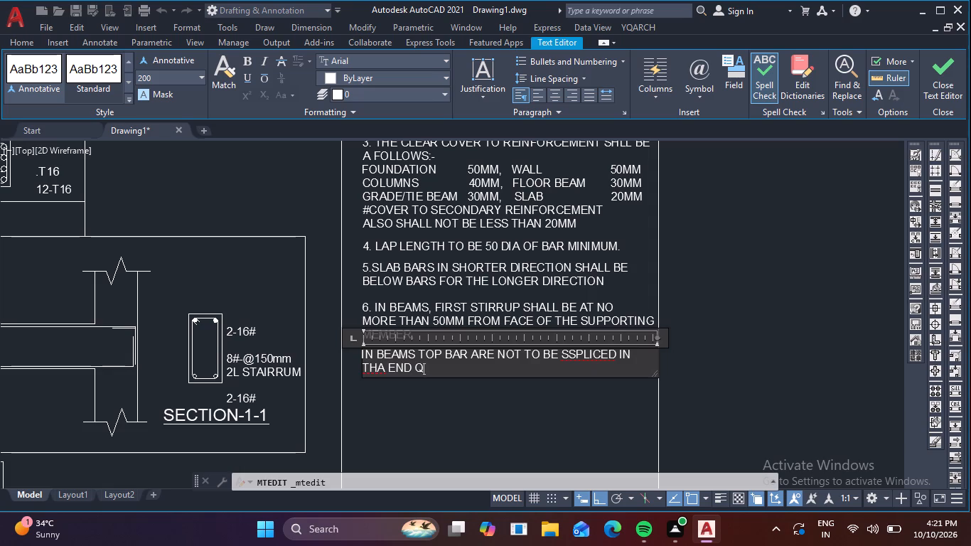
key(u)
text(ARE)
text(TE)
key(r)
key(s)
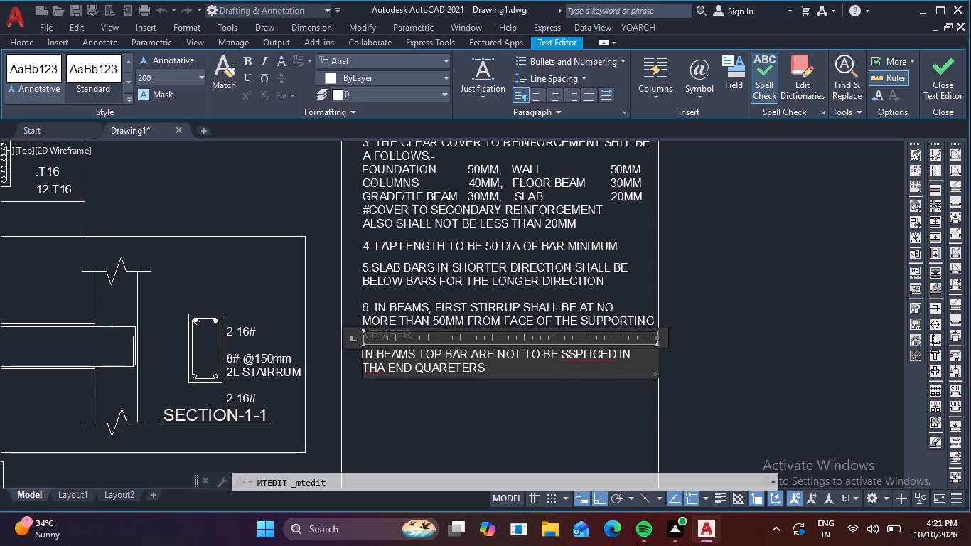
Correct the misspelled words in the new beam note so they read "THE", "SPLICED" and "QUARTERS".
click(384, 368)
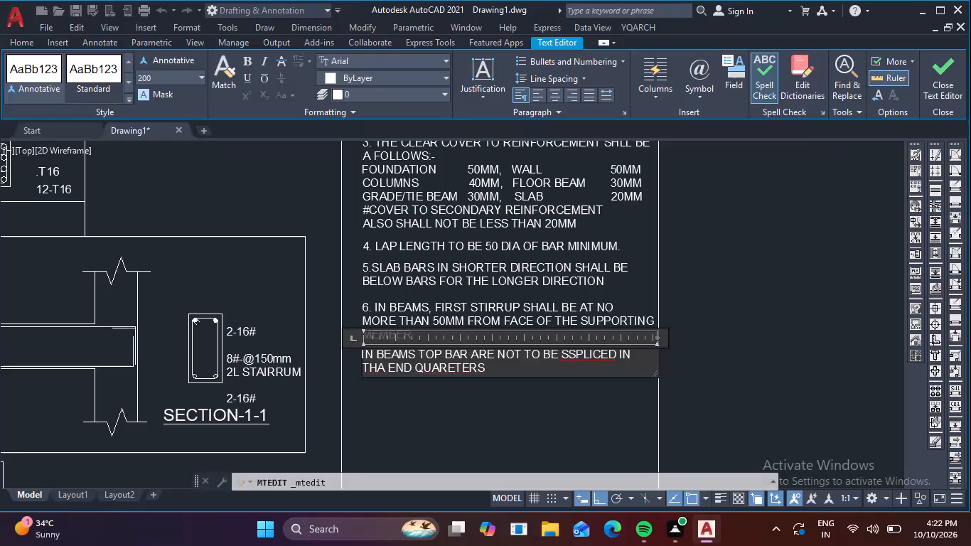
key(BackSpace)
key(e)
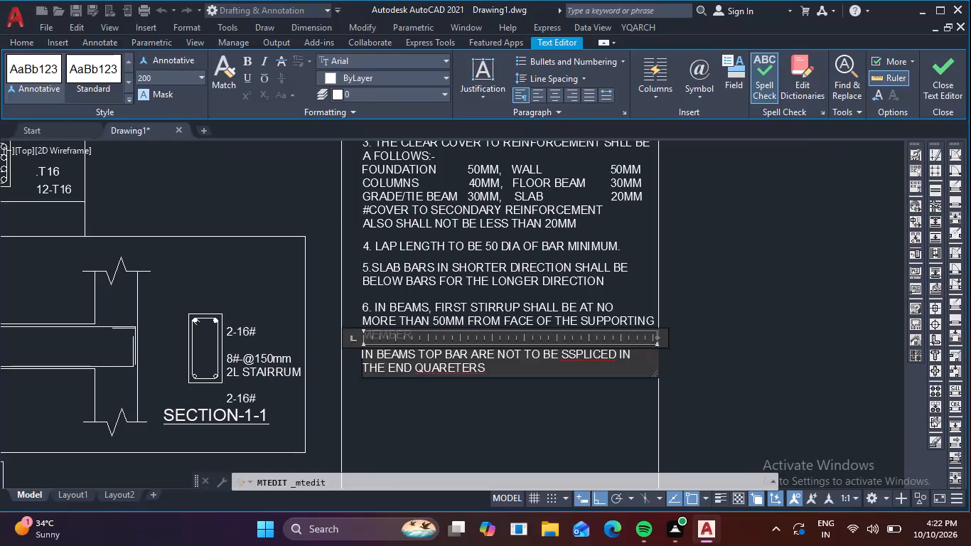
click(567, 357)
key(BackSpace)
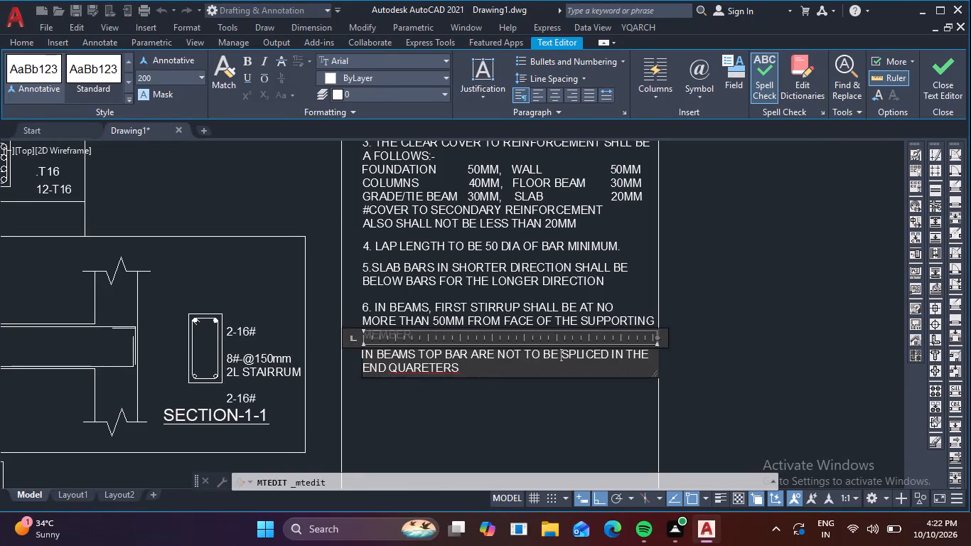
click(473, 369)
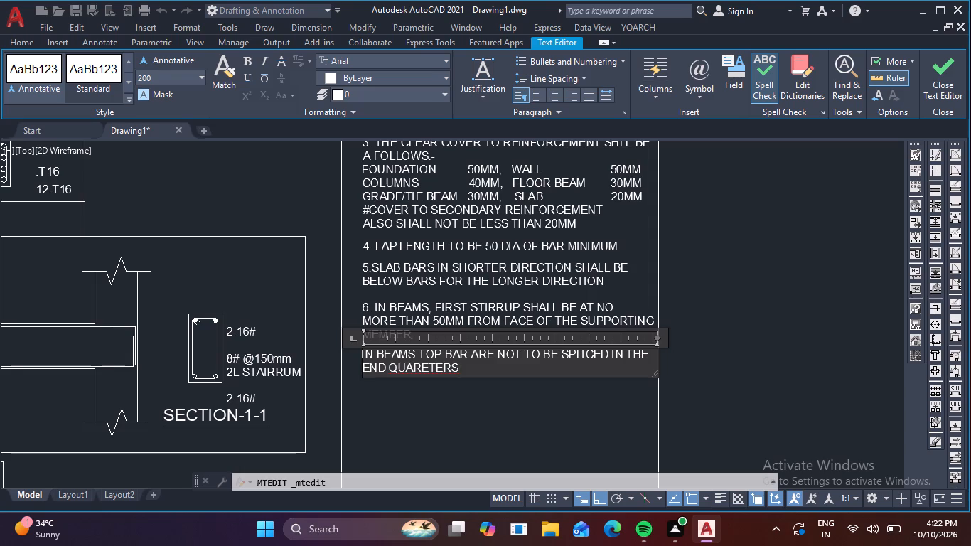
key(Left)
key(Left)
key(Left)
key(Left)
key(BackSpace)
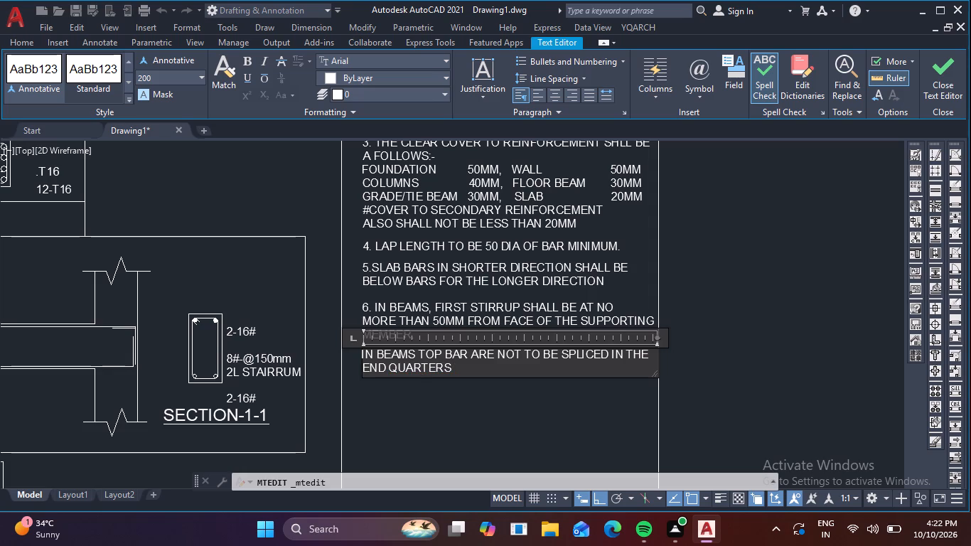
Continue the beam note below note 6, after "QUARTERS", with "OF THE SPAN,".
key(Right)
key(Right)
key(Right)
key(Right)
key(space)
text(OF)
key(space)
text(THE)
key(space)
key(s)
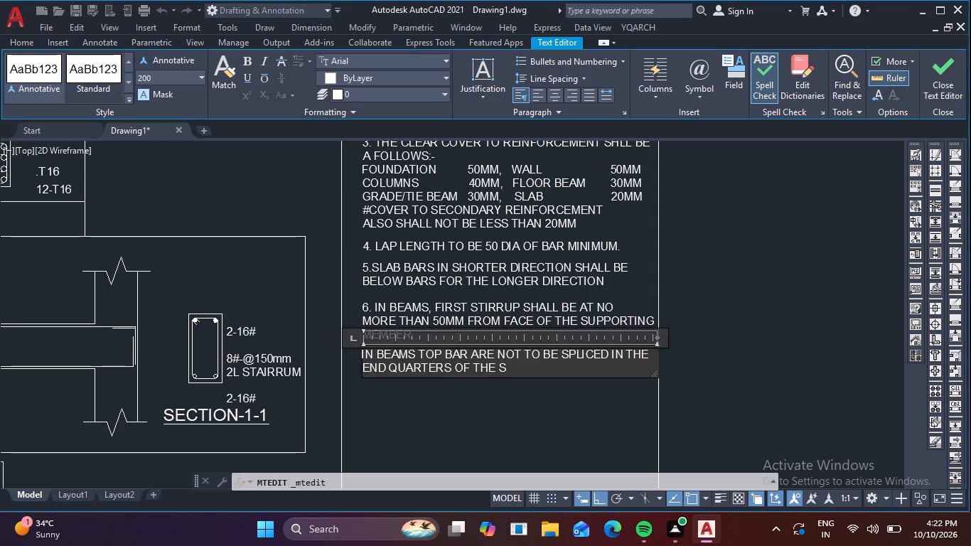
text(PAN)
text(,)
key(space)
Extend the beam note after the comma with "AND THE BOTTOM".
text(AND)
key(space)
text(THE)
key(space)
key(b)
text(OTT)
text(ON)
key(BackSpace)
text(M)
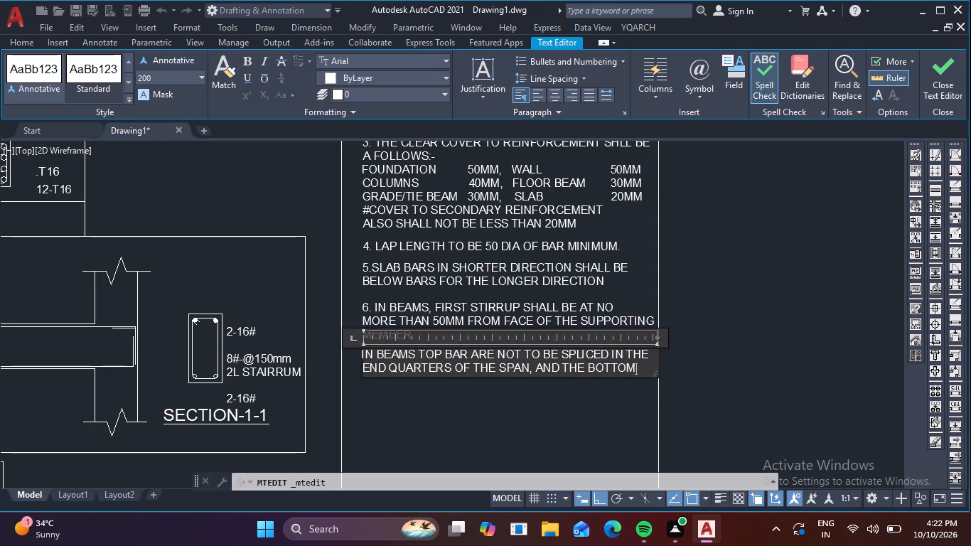
key(space)
Add "BARS ARE" after "BOTTOM" in the beam note, correcting any mistyped letters.
key(a)
text(SR)
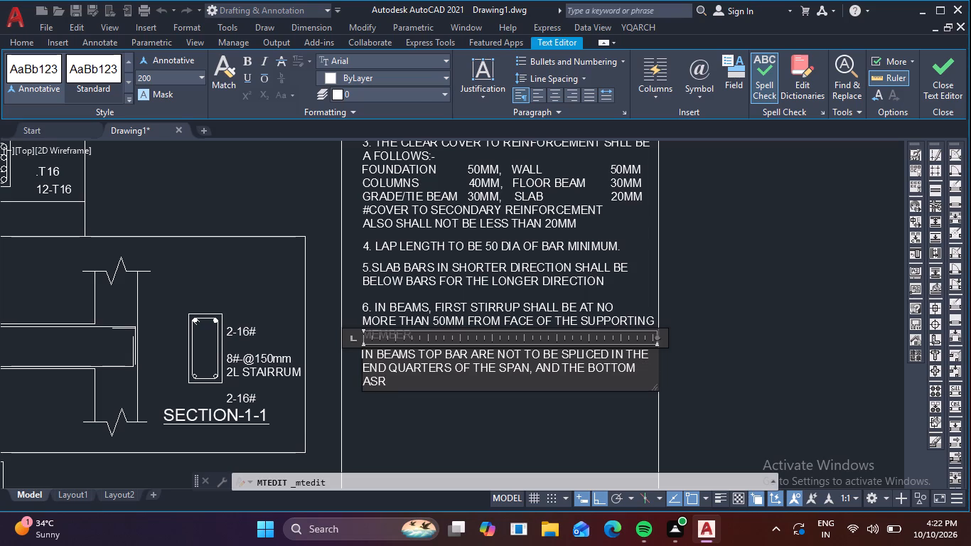
text(S)
key(space)
key(BackSpace)
key(BackSpace)
key(BackSpace)
key(BackSpace)
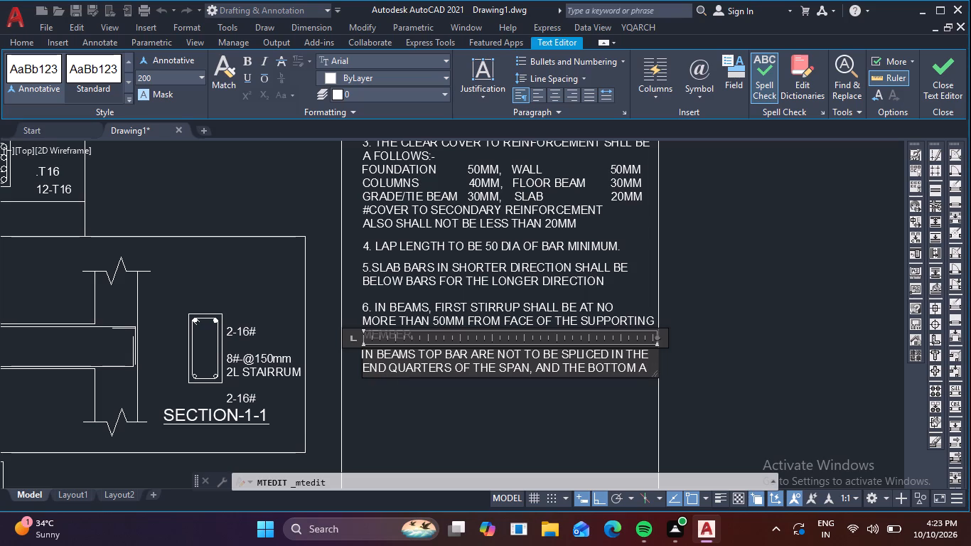
key(BackSpace)
text(BAS)
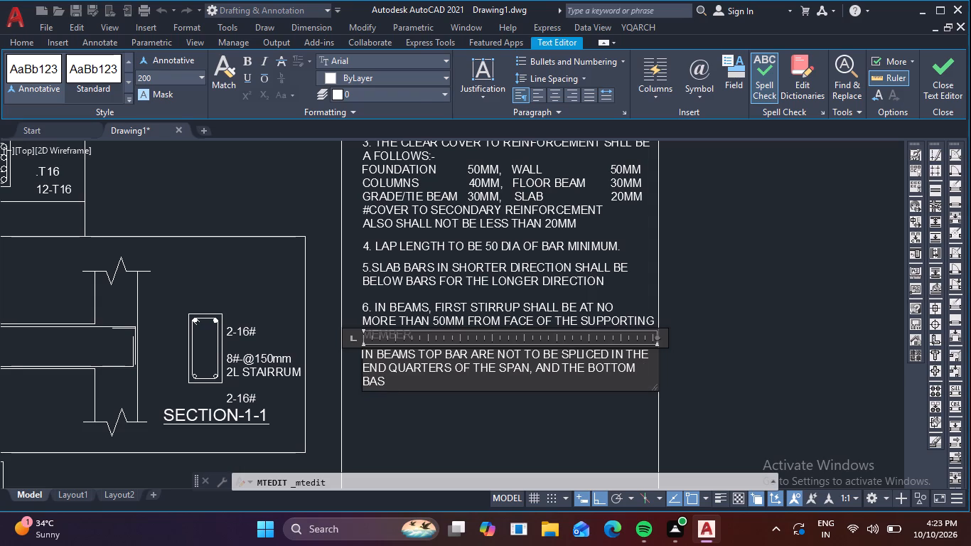
key(BackSpace)
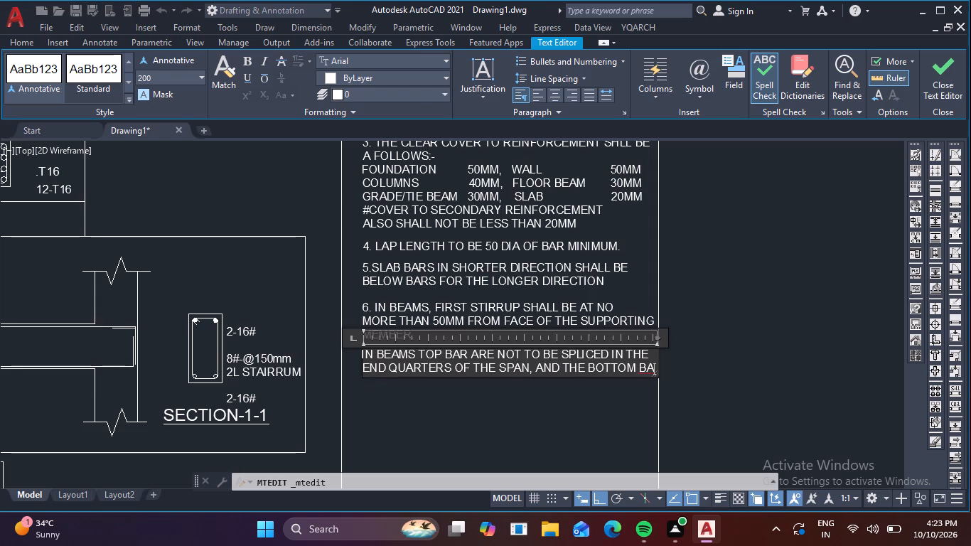
text(RS)
key(space)
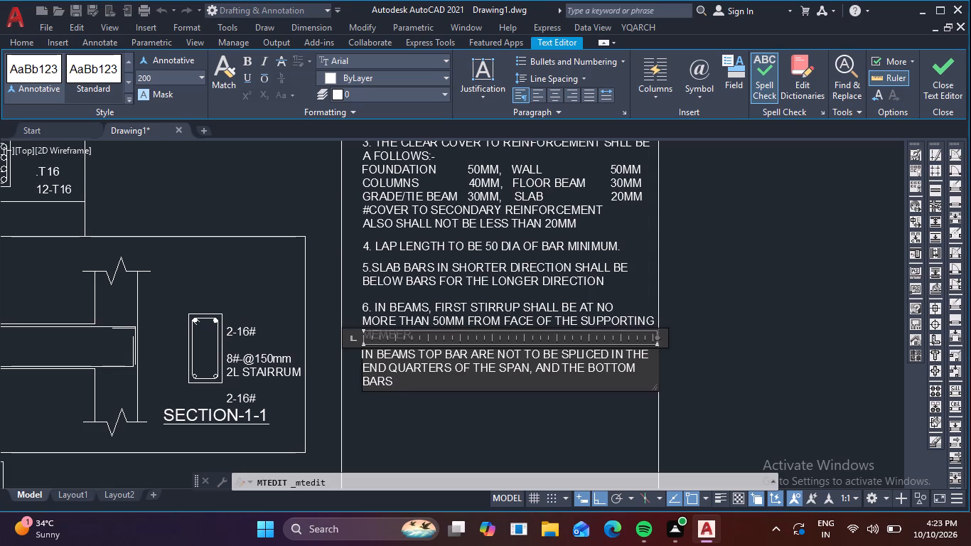
text(ARE)
key(space)
Continue the bottom bar clause of the beam note with "NOT TO BE SPLICED AT".
text(NOT)
key(space)
key(t)
text(O BE)
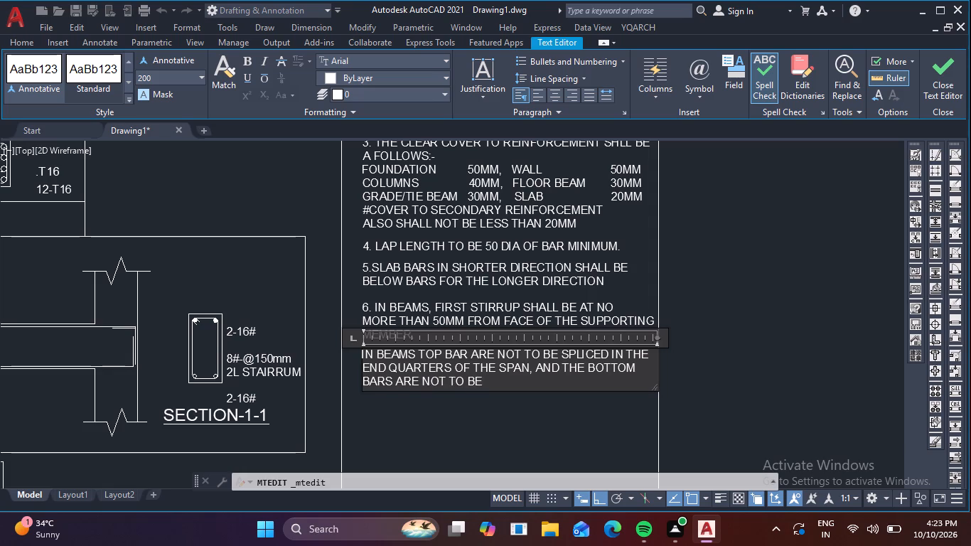
key(space)
text(SP)
text(LI)
text(CED)
key(space)
key(a)
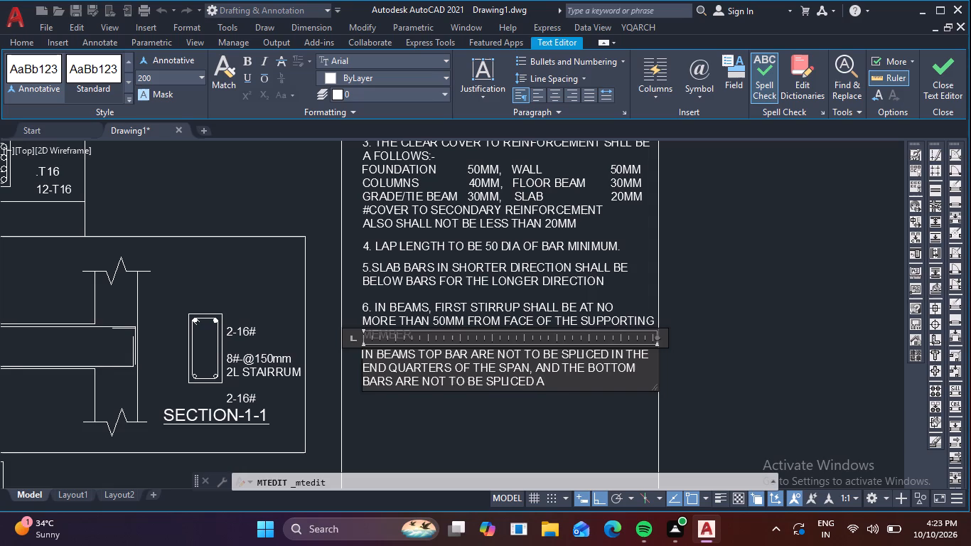
text(T)
key(space)
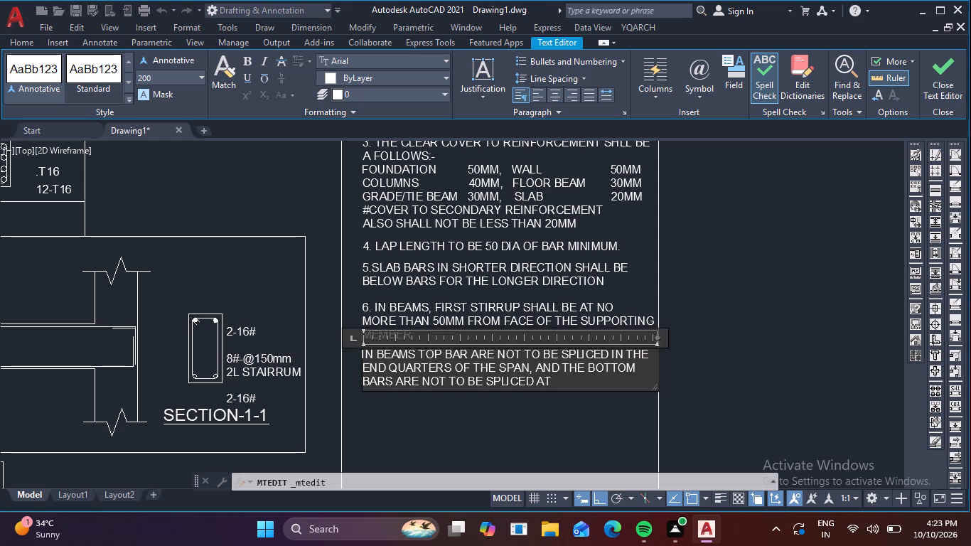
Finish the beam note's sentence with "MIDDLE HALF OF THE SPAN.".
text(MIDD)
text(LE)
key(space)
text(HA)
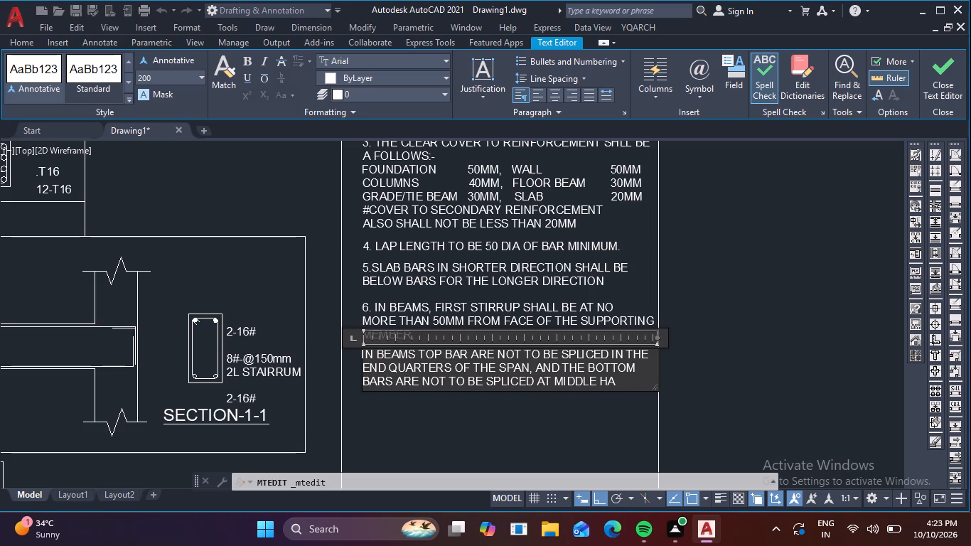
key(l)
key(f)
key(space)
text(OF)
key(space)
text(THE)
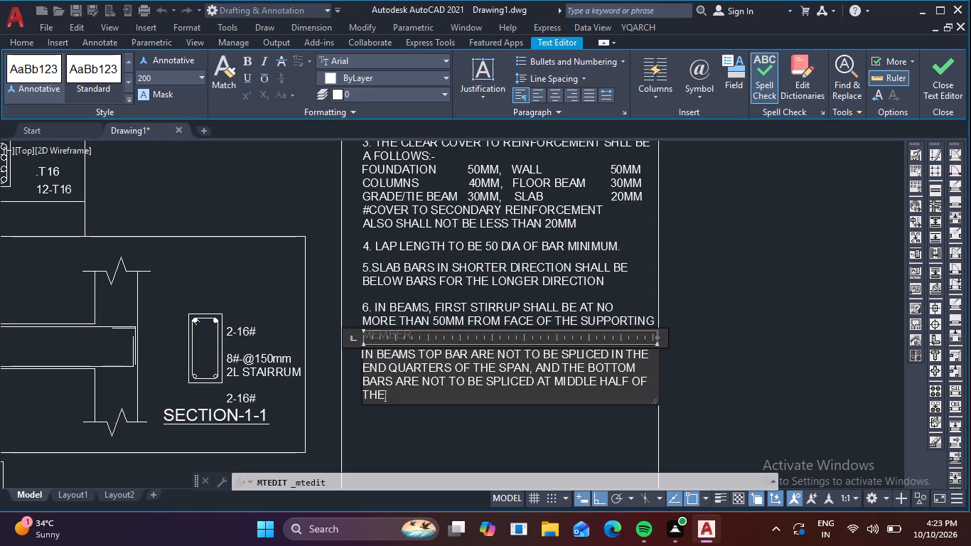
key(space)
text(SPAN)
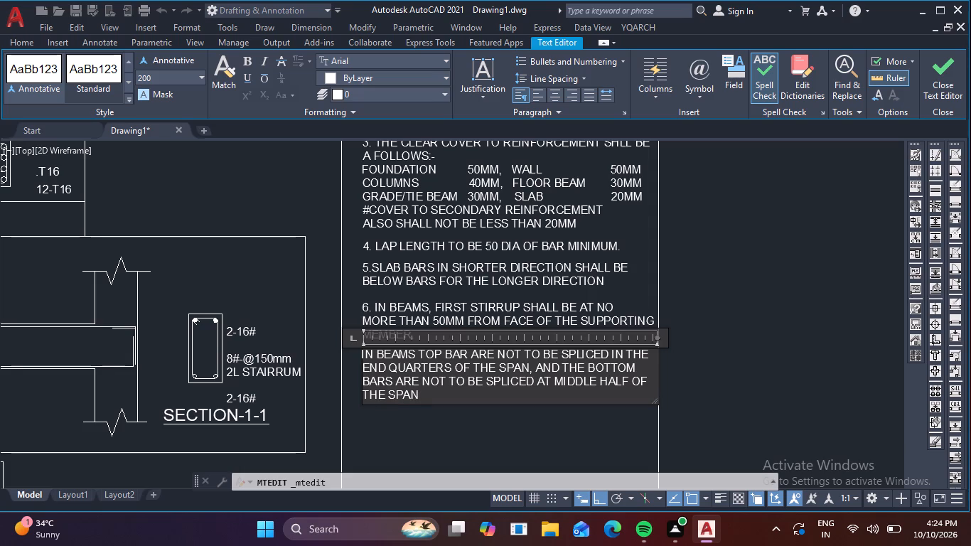
key(period)
Finish editing the beam splice note and keep its text.
click(771, 272)
Draw two horizontal lines across the reinforcing steel box below the last beam note, forming a heading row.
scroll(704, 378, down, 3)
scroll(699, 385, up, 1)
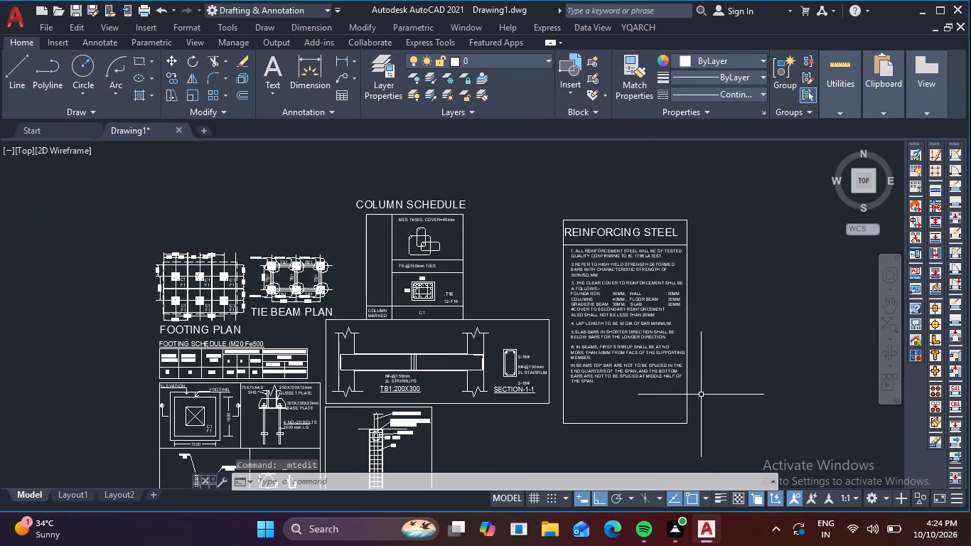
middle_drag(697, 393, 692, 411)
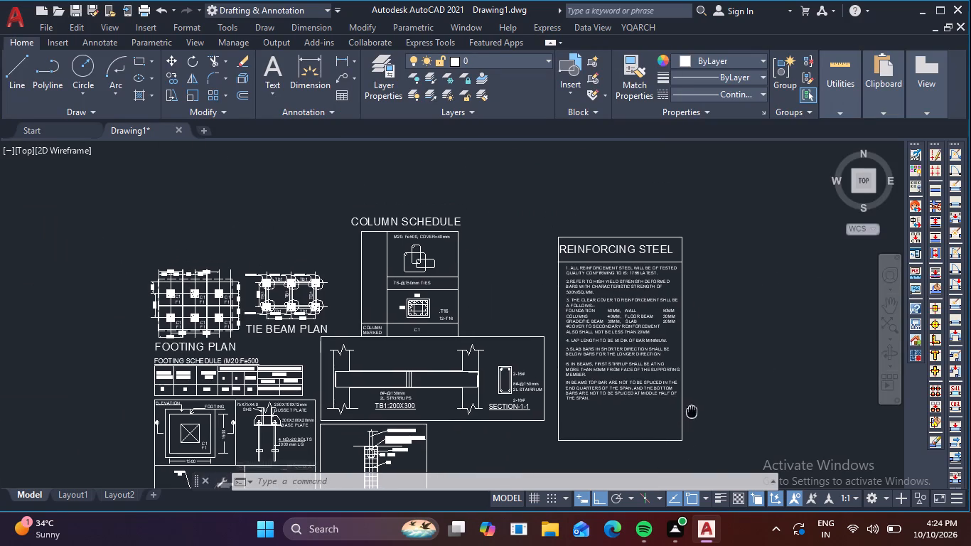
middle_drag(692, 411, 690, 428)
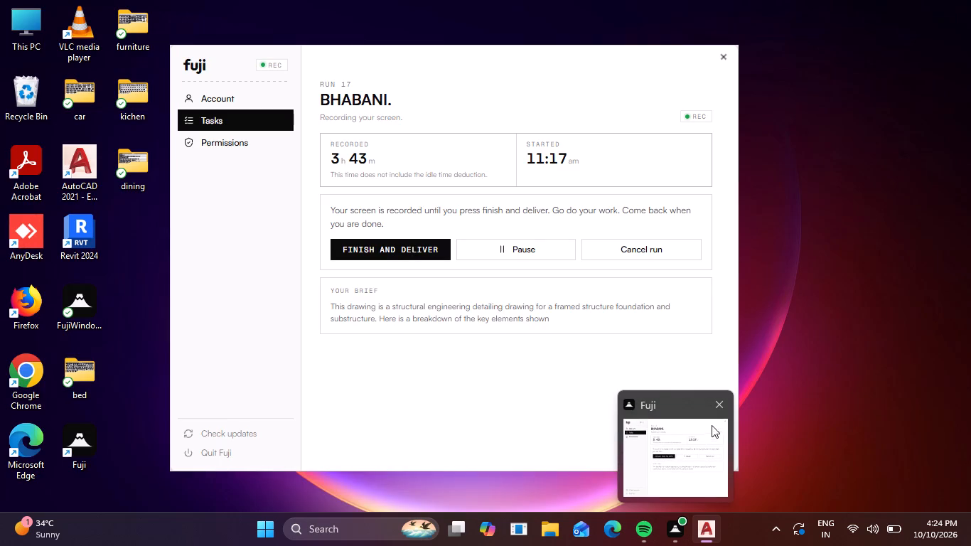
middle_drag(711, 405, 713, 333)
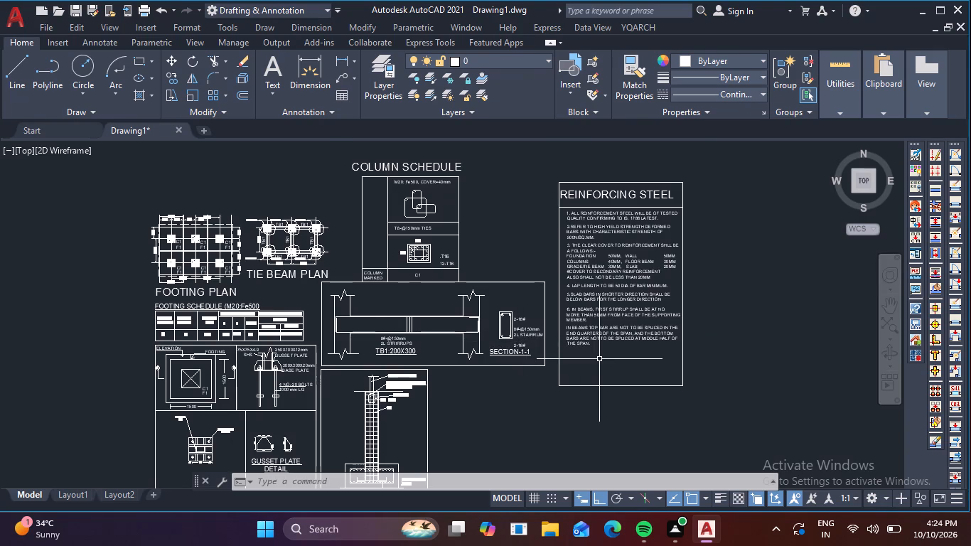
scroll(601, 361, up, 1)
text(L)
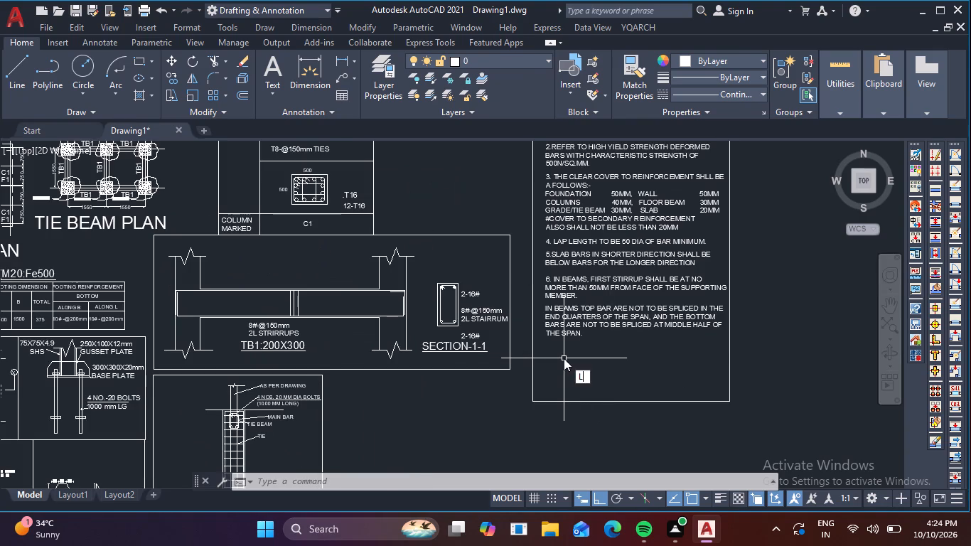
key(space)
click(535, 346)
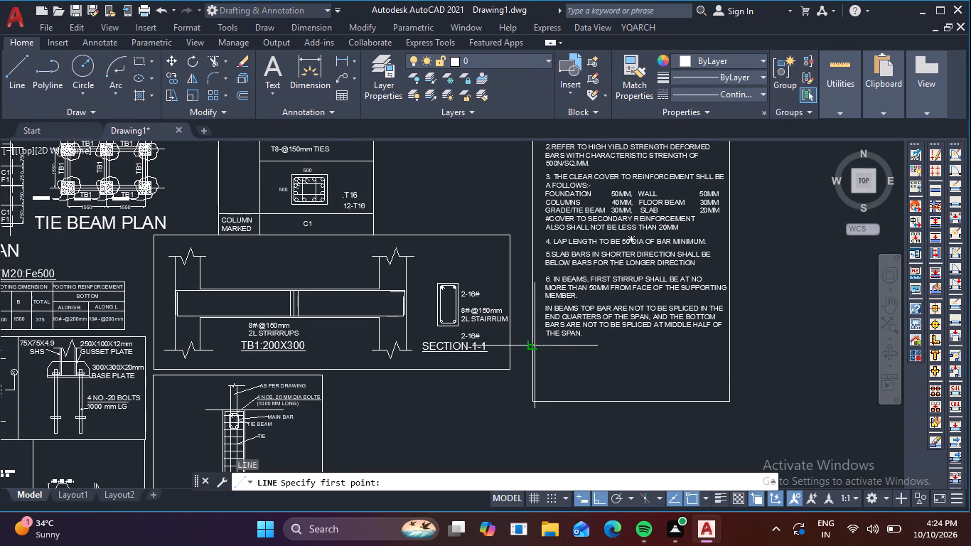
click(734, 347)
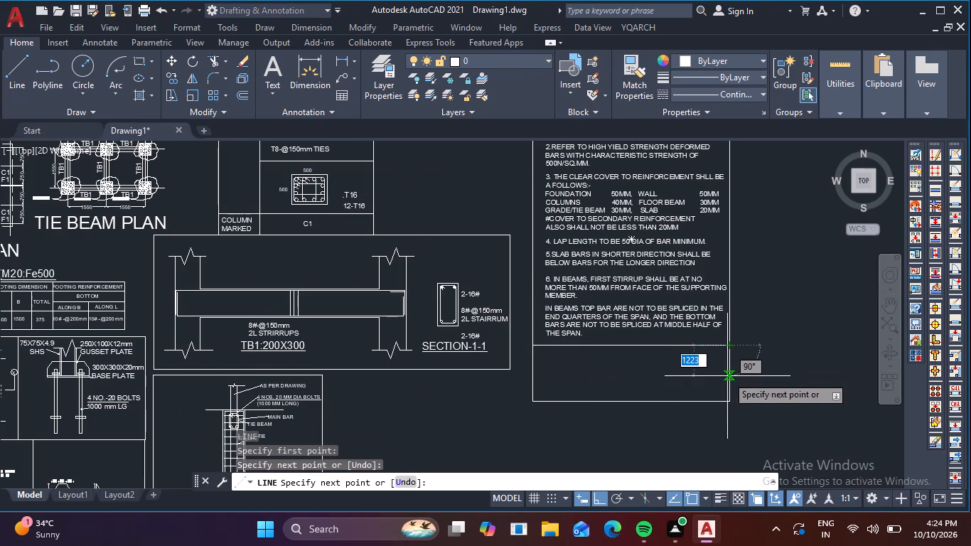
key(space)
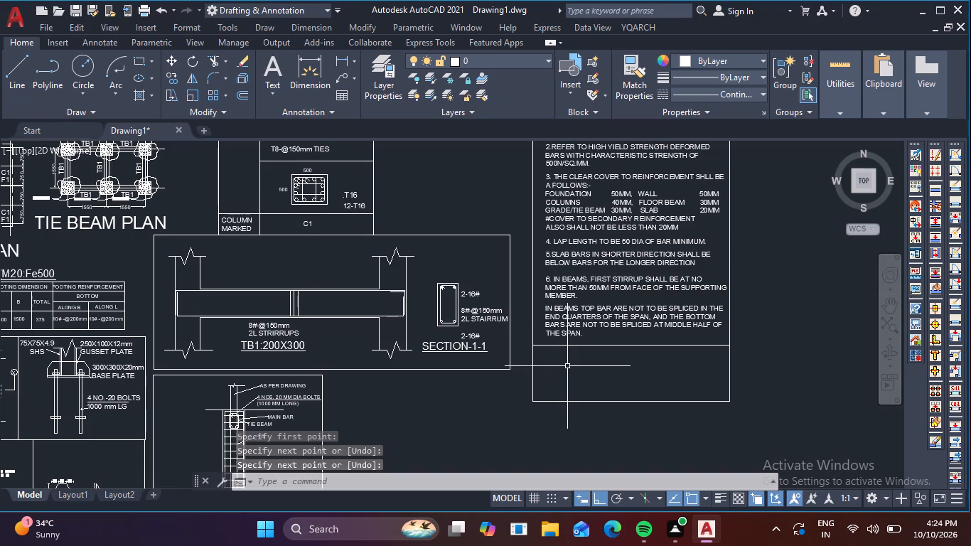
key(space)
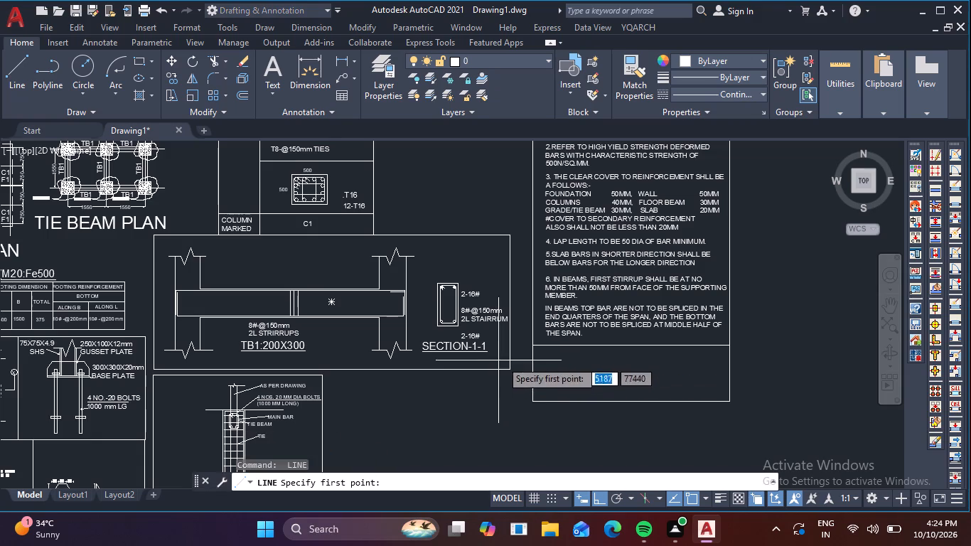
click(534, 368)
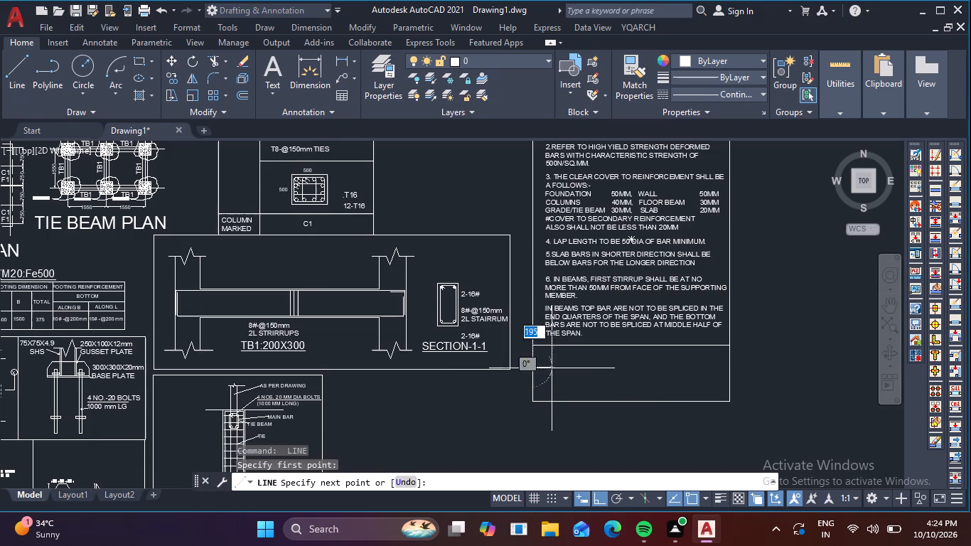
click(728, 368)
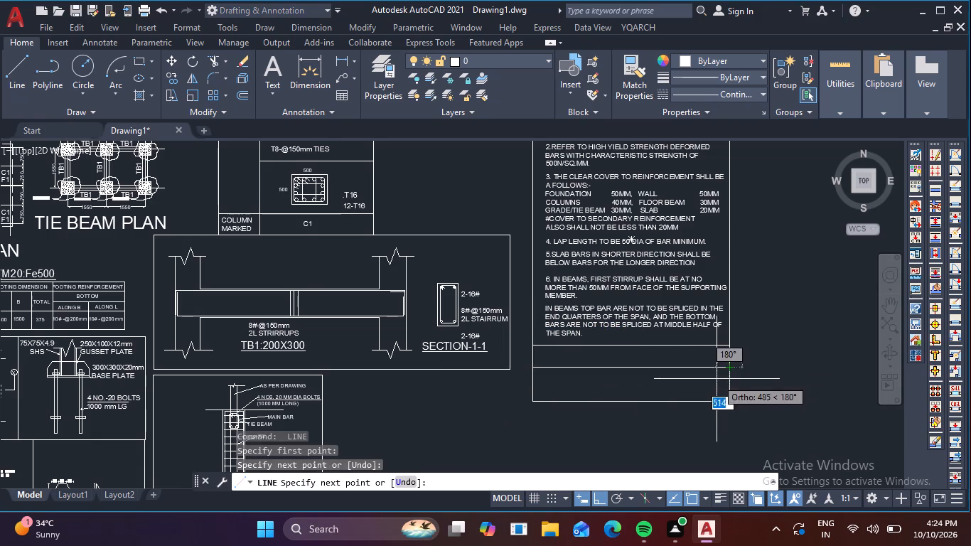
key(Escape)
Copy the REINFORCING STEEL heading straight down into the new row below the beam notes.
middle_drag(650, 343, 660, 432)
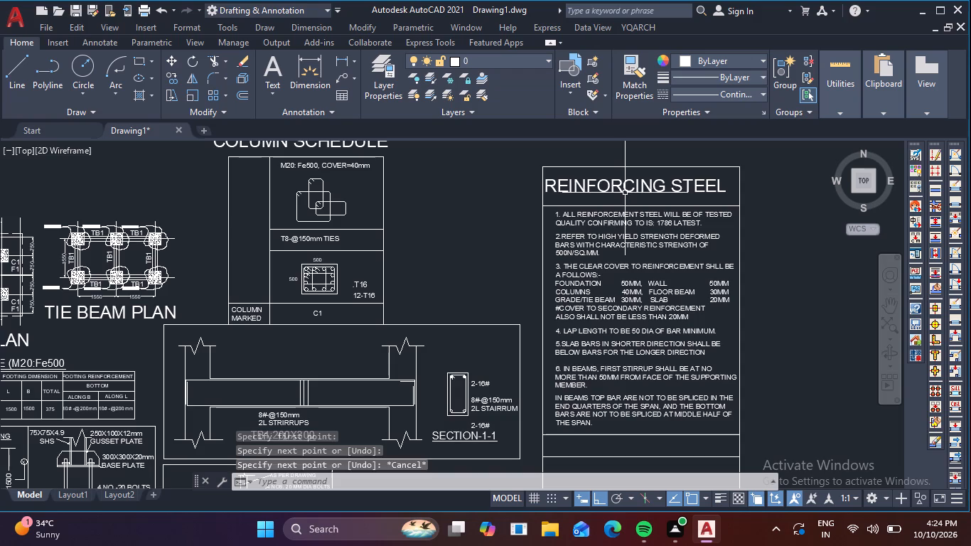
click(625, 193)
text(CO)
key(space)
click(625, 193)
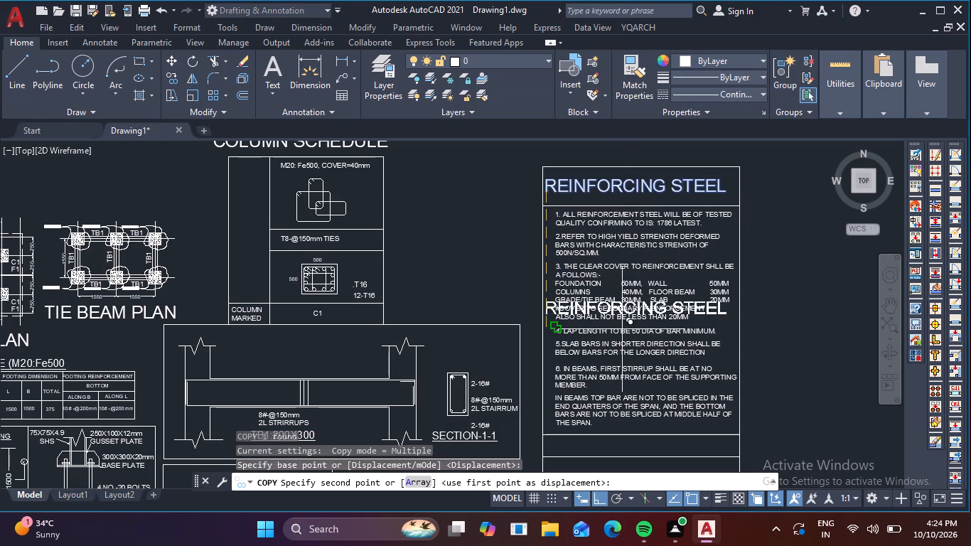
middle_drag(604, 420, 622, 349)
scroll(596, 377, up, 2)
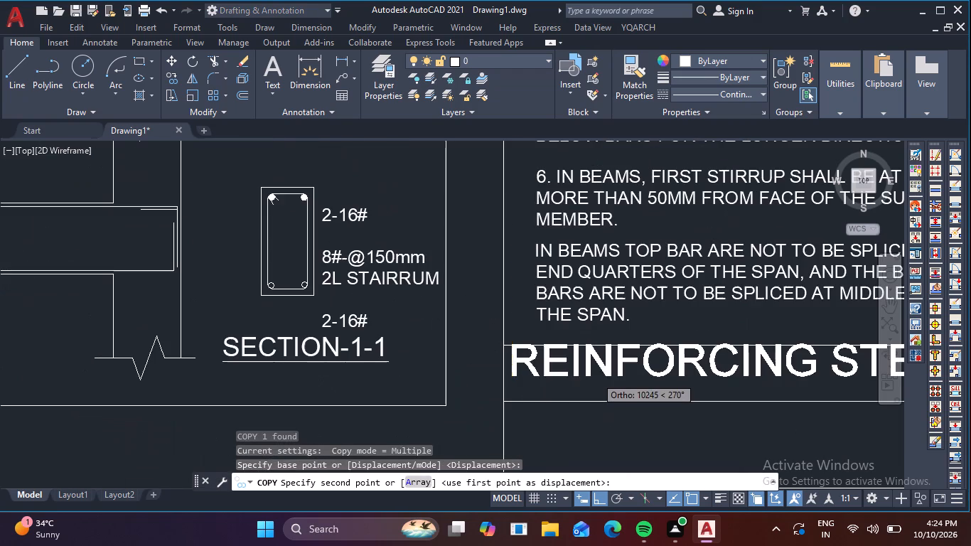
click(592, 390)
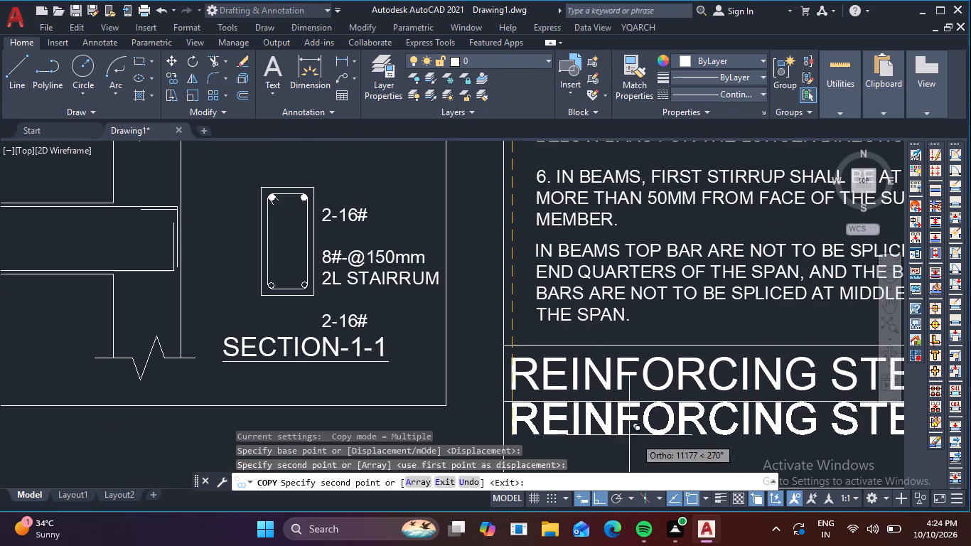
key(Escape)
Replace the copied heading's text with "PROJECT SPCIFICATION".
middle_drag(721, 387, 539, 370)
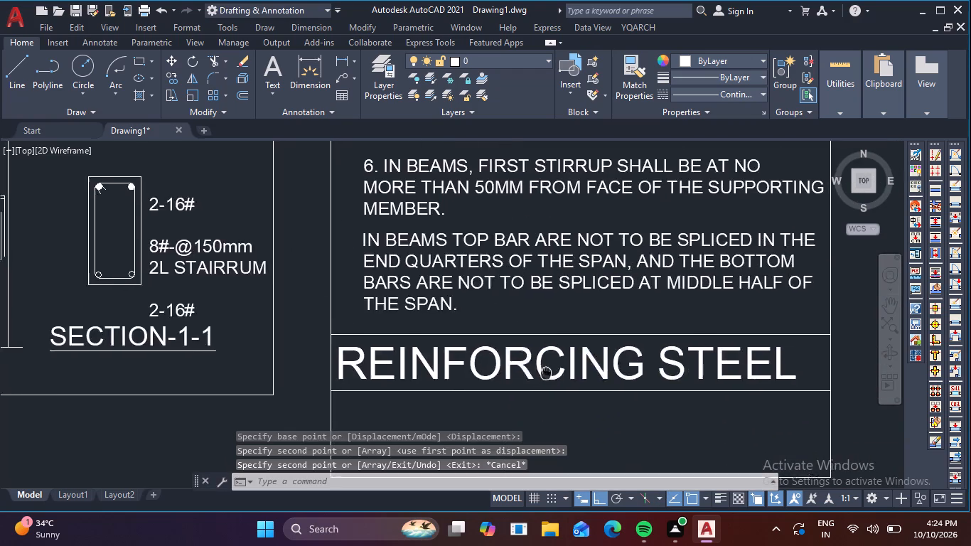
middle_drag(539, 370, 481, 348)
double_click(652, 335)
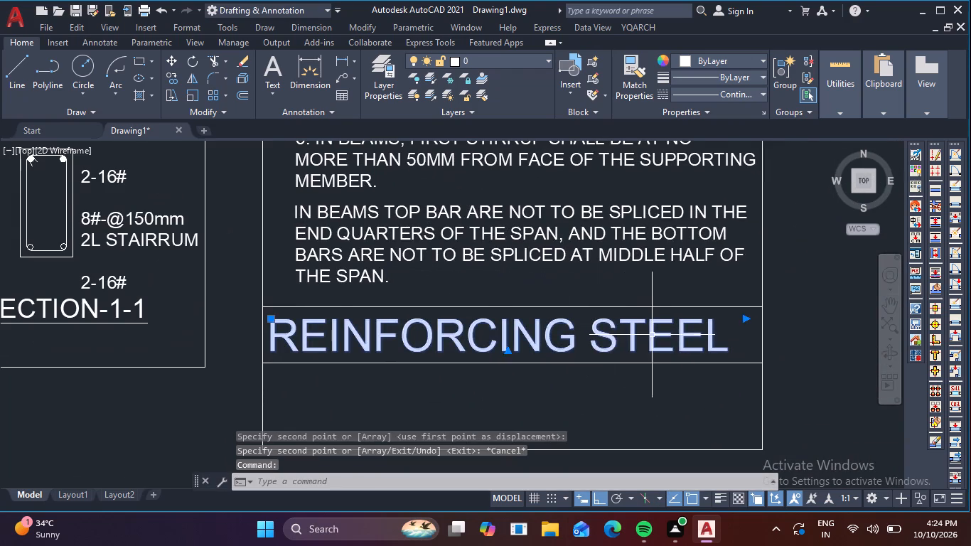
click(743, 347)
key(BackSpace)
key(BackSpace)
key(BackSpace)
key(BackSpace)
key(BackSpace)
key(BackSpace)
key(BackSpace)
key(BackSpace)
key(BackSpace)
key(BackSpace)
key(BackSpace)
key(BackSpace)
key(BackSpace)
key(BackSpace)
key(BackSpace)
key(BackSpace)
key(BackSpace)
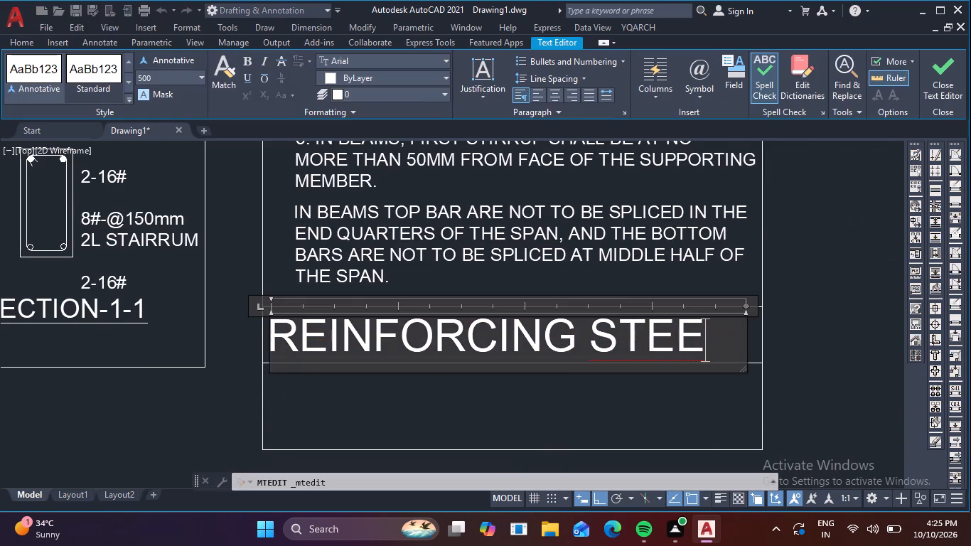
key(BackSpace)
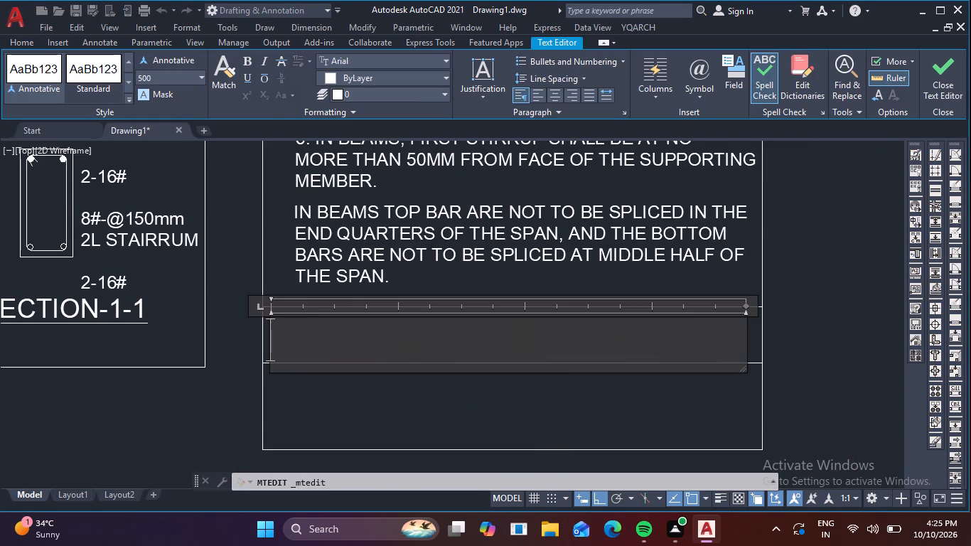
text(PRO)
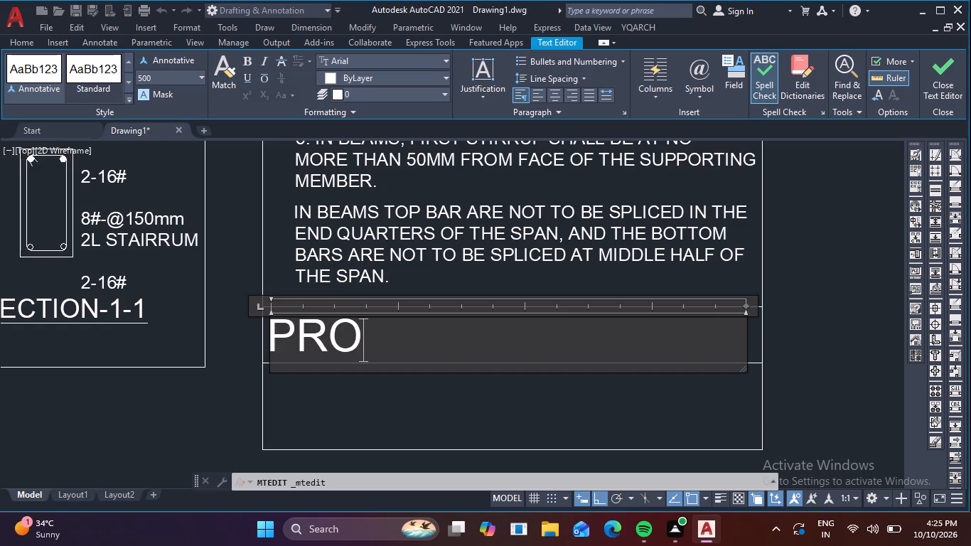
text(JEC)
key(t)
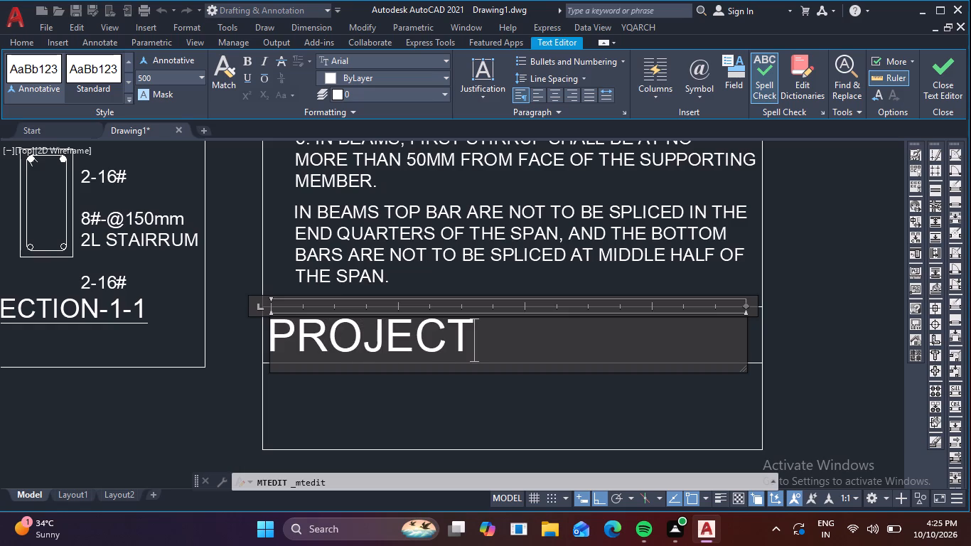
key(space)
text(SP)
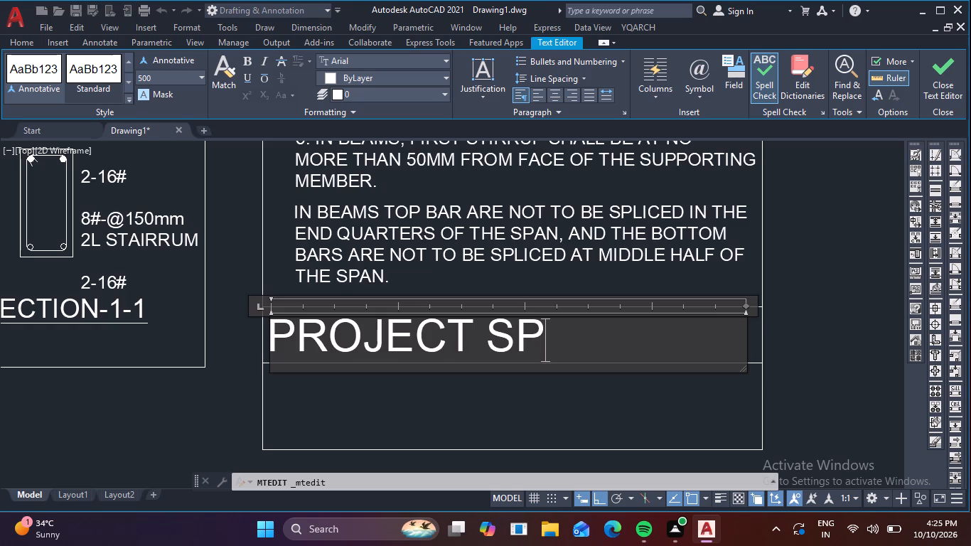
text(CI)
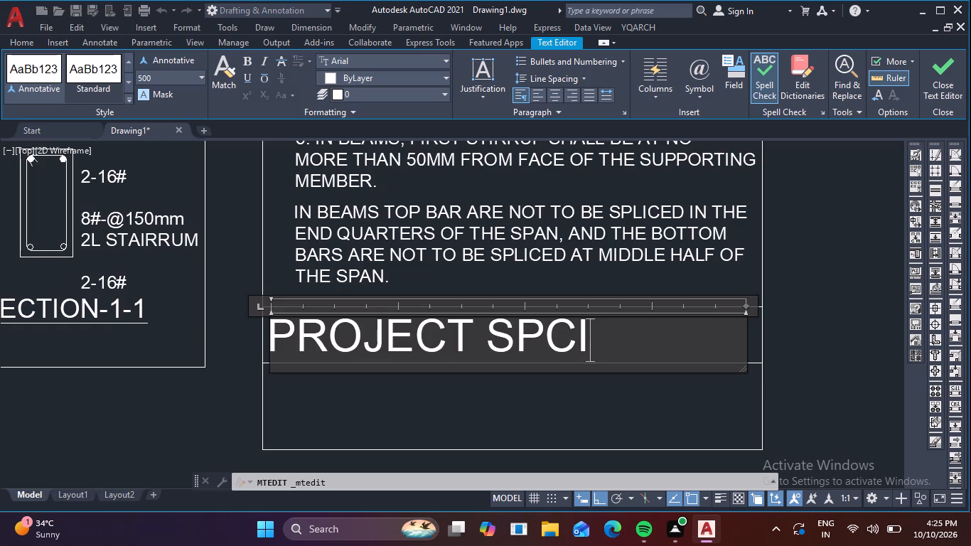
text(FI)
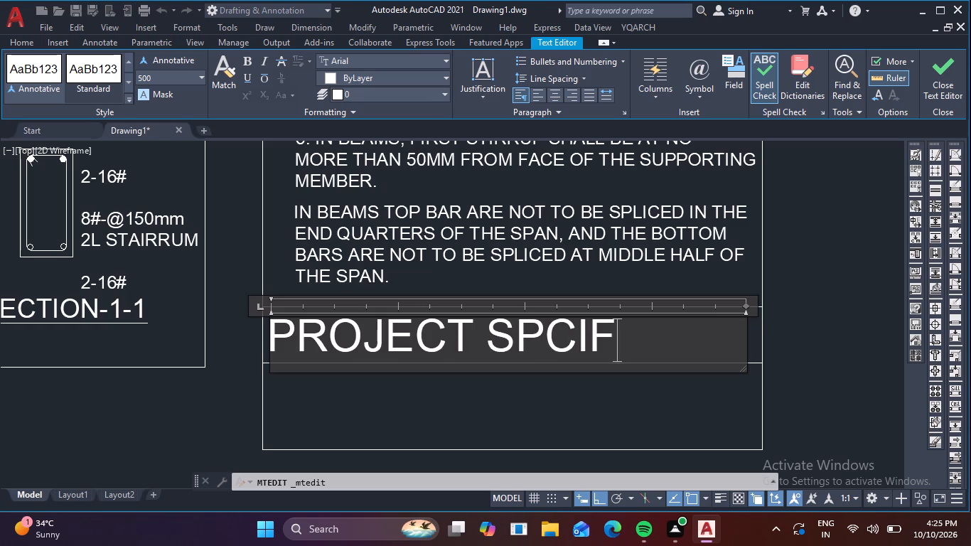
text(CATION)
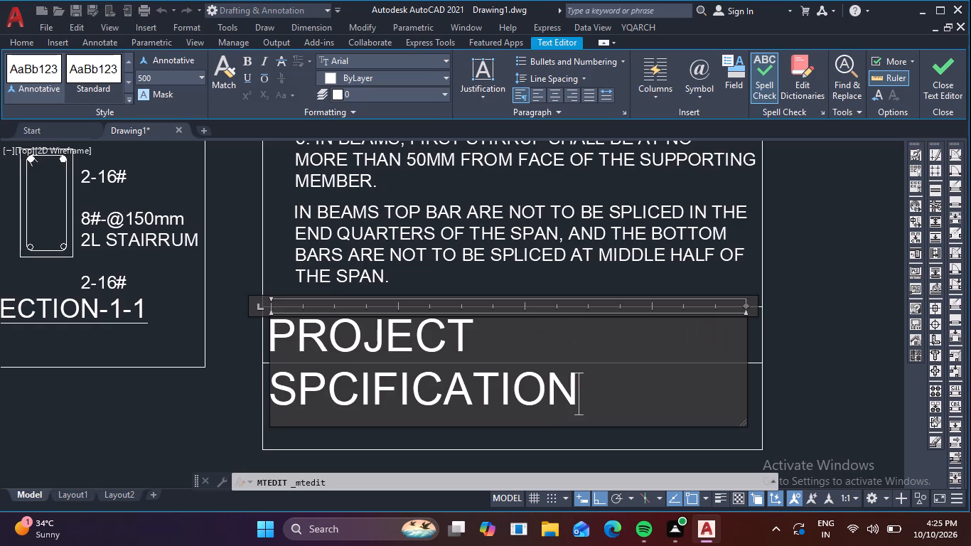
Widen the copied heading's text frame so both words fit on one line.
click(748, 303)
drag(743, 306, 822, 296)
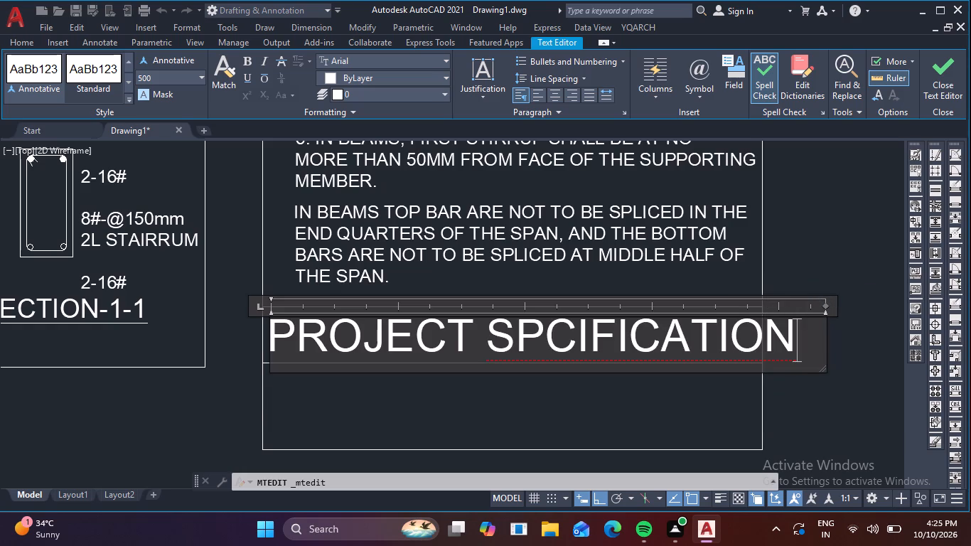
Insert the missing E in the heading's second word so it reads "PROJECT SPECIFICATION".
drag(803, 336, 436, 336)
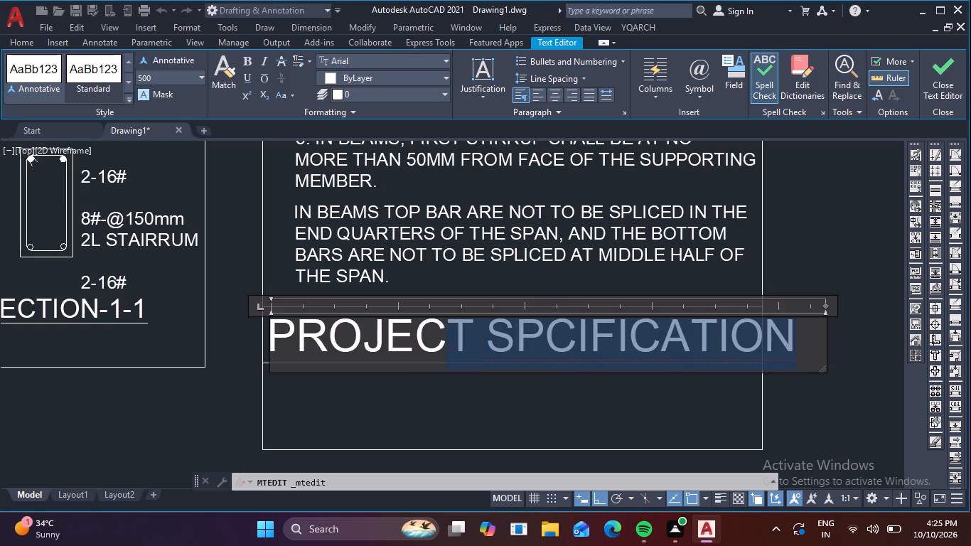
drag(436, 336, 835, 342)
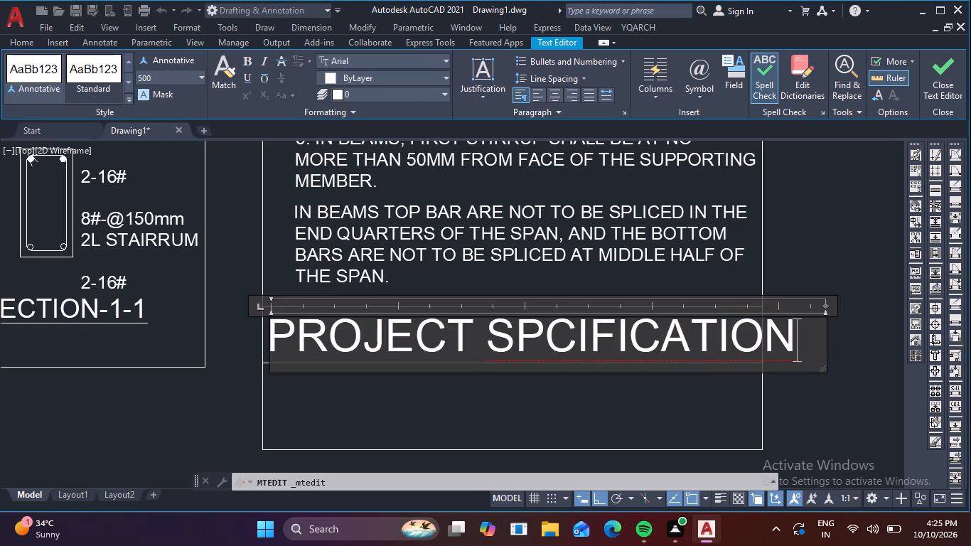
click(546, 333)
key(e)
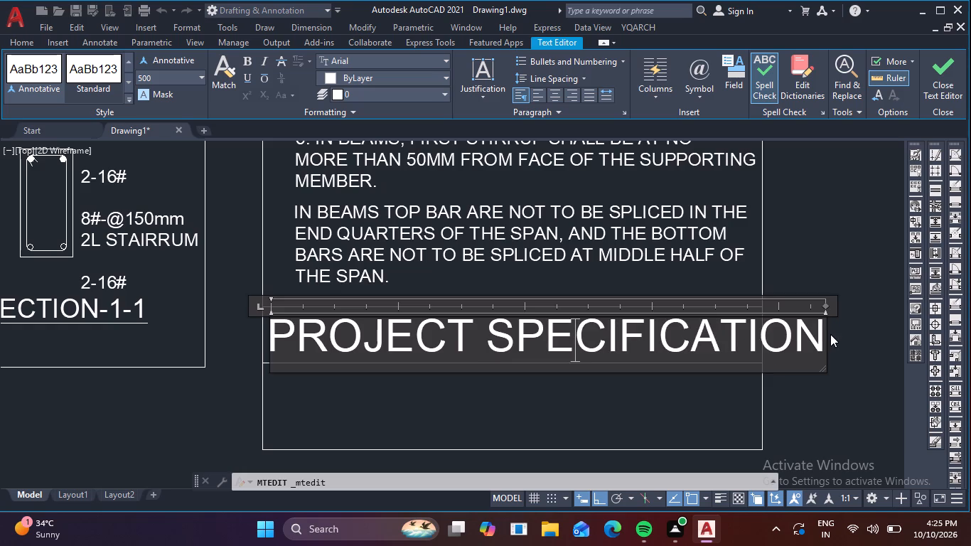
Set the text height of the whole PROJECT SPECIFICATION heading to 300.
drag(822, 336, 396, 343)
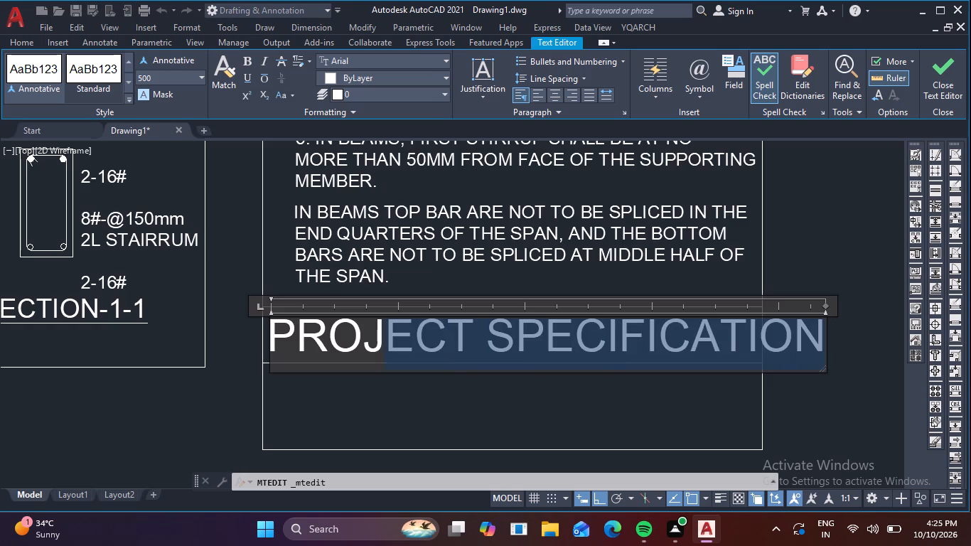
drag(396, 343, 269, 323)
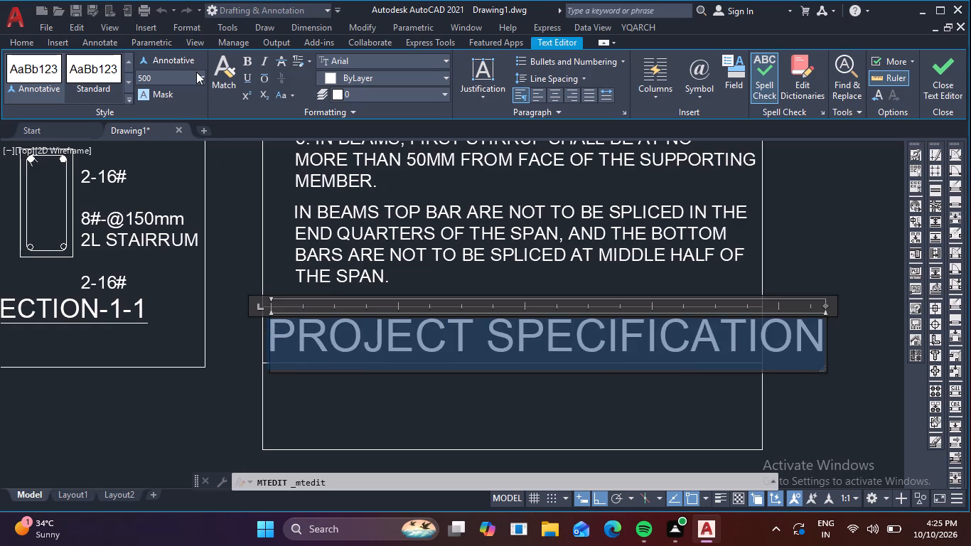
click(204, 79)
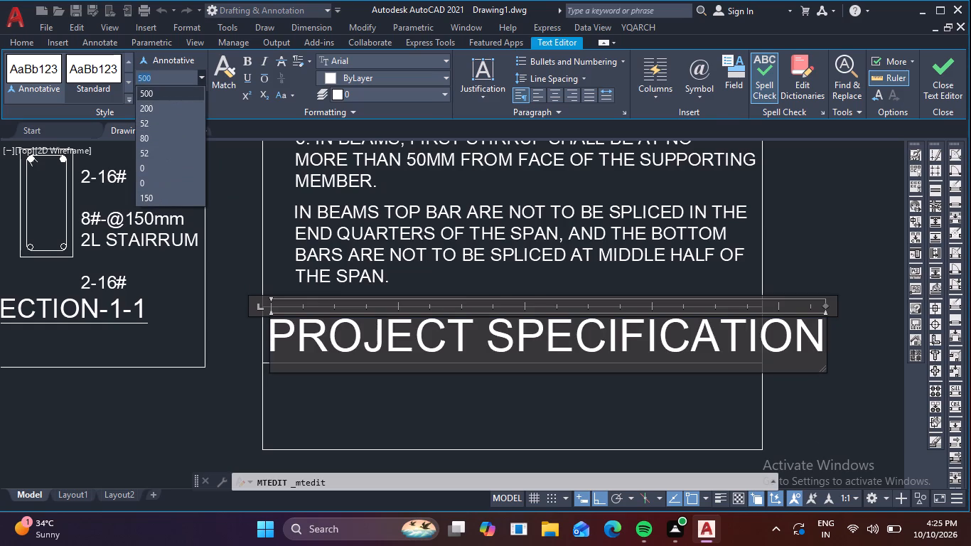
key(3)
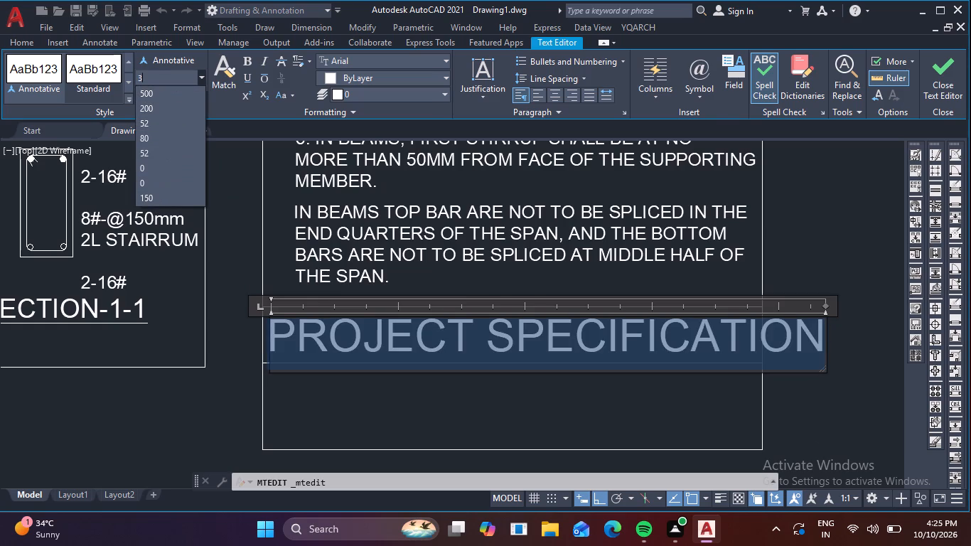
text(00)
key(Return)
drag(166, 75, 155, 75)
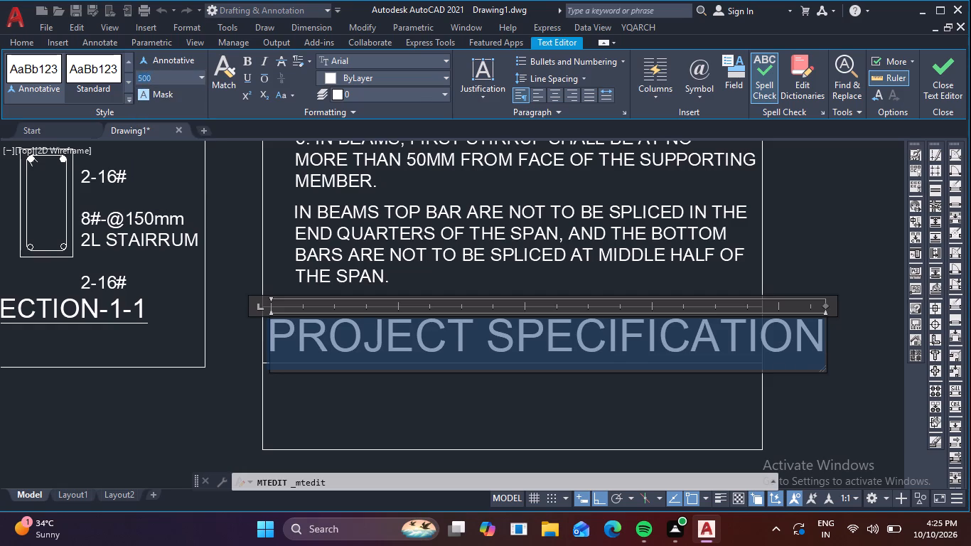
drag(155, 75, 80, 77)
text(3300)
key(BackSpace)
key(BackSpace)
key(BackSpace)
text(00)
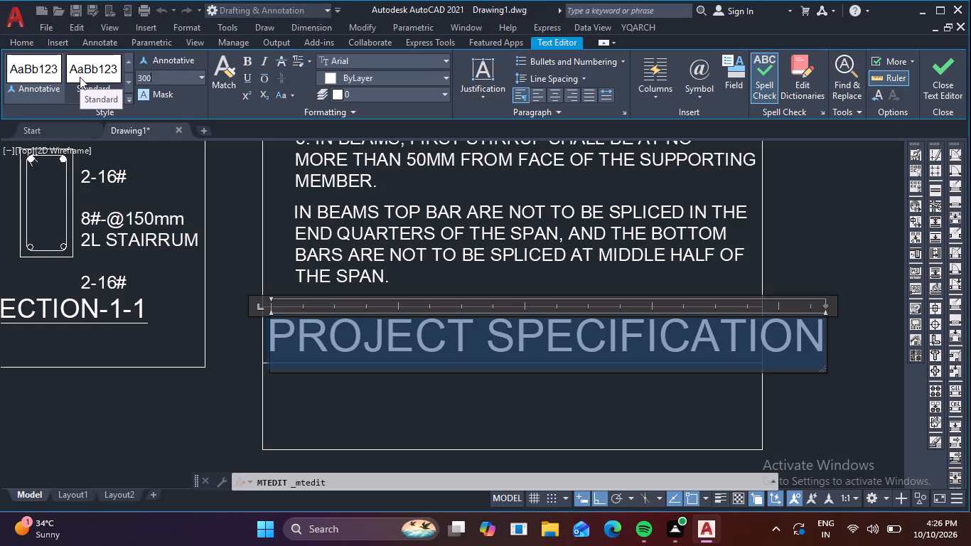
key(Return)
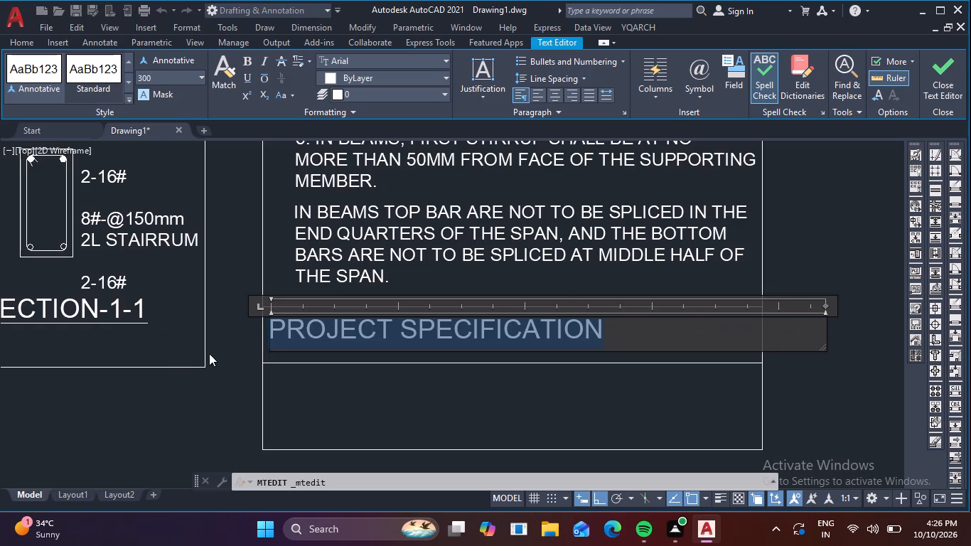
click(218, 348)
Make the whole PROJECT SPECIFICATION heading bold.
double_click(584, 334)
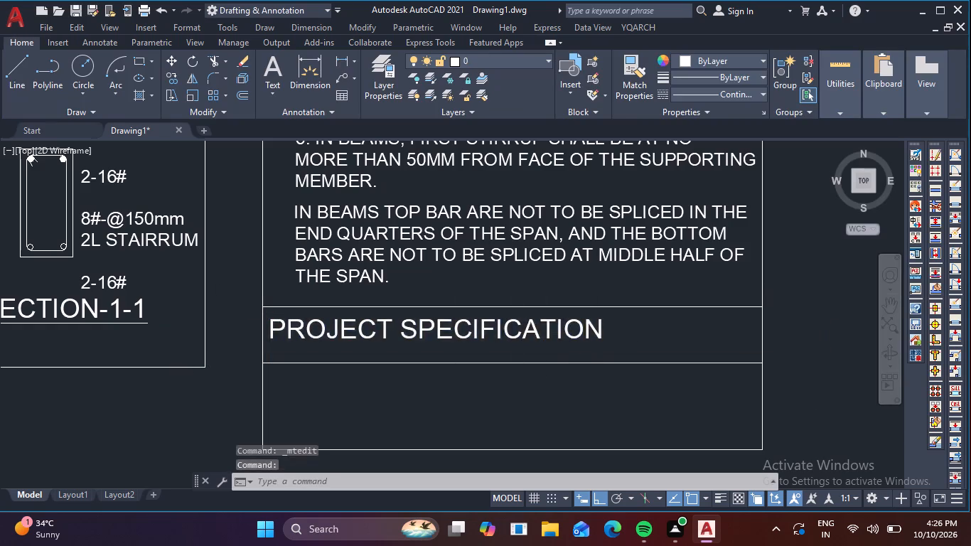
drag(619, 333, 242, 312)
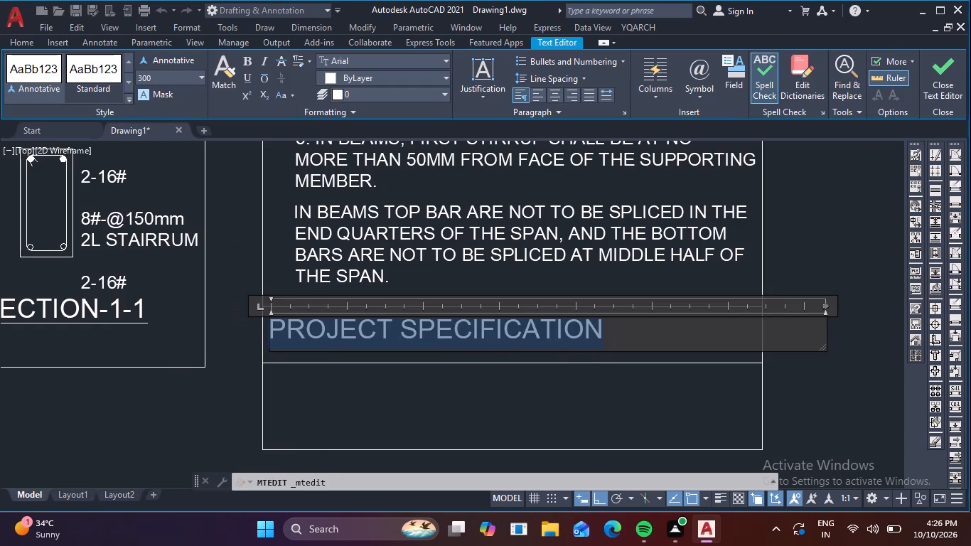
click(255, 62)
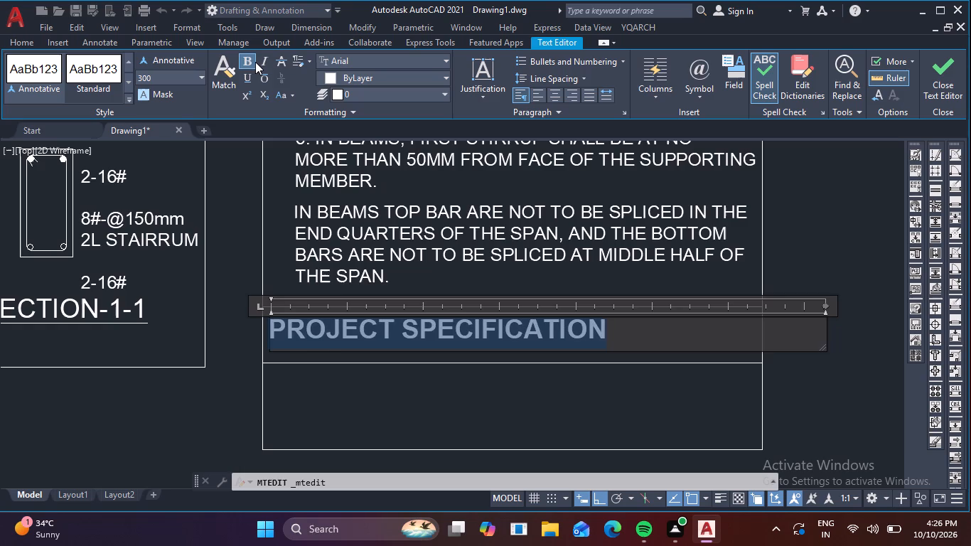
key(Escape)
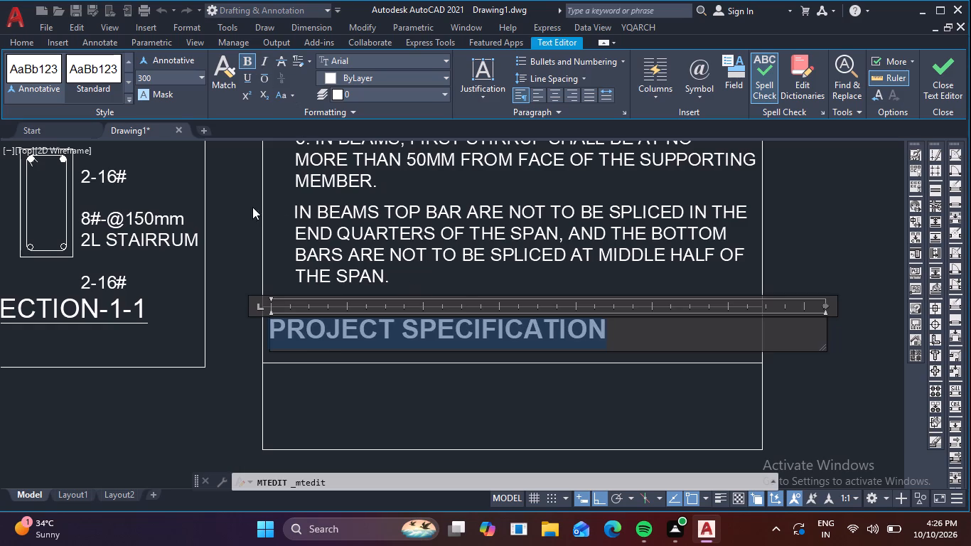
click(252, 207)
Save the drawing in Documents as BHABANI, checking the reference image's file name in the Downloads folder in File Explorer.
scroll(252, 207, down, 2)
middle_drag(267, 227, 333, 299)
scroll(328, 298, down, 2)
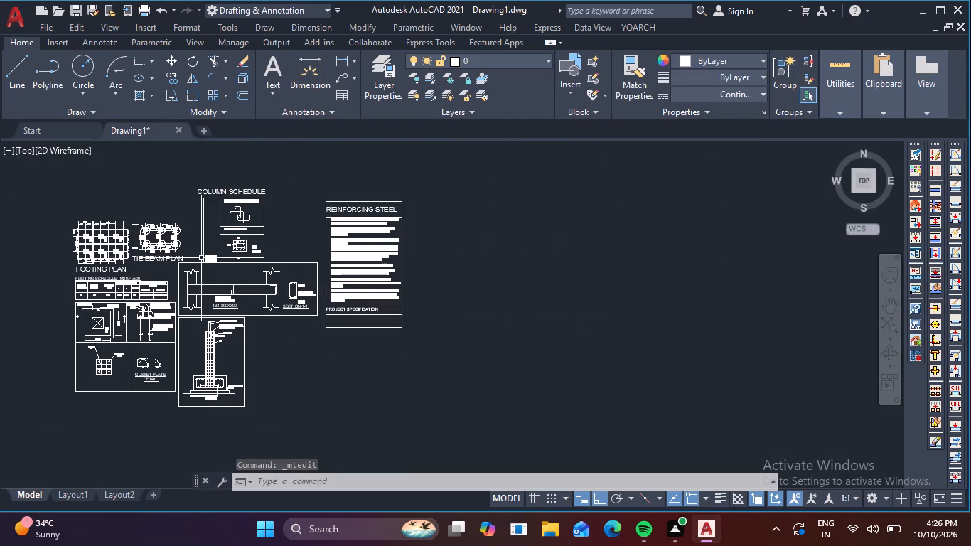
key(ctrl+s)
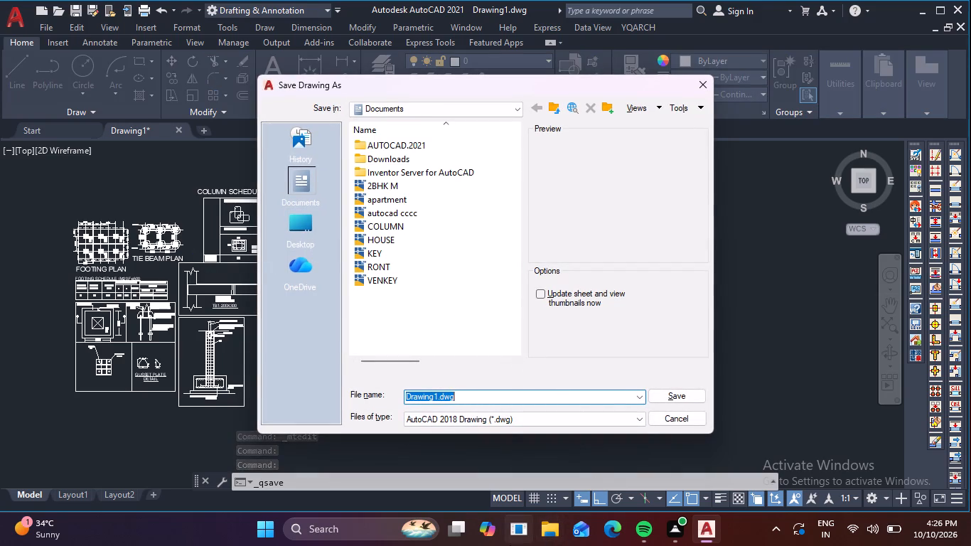
click(549, 523)
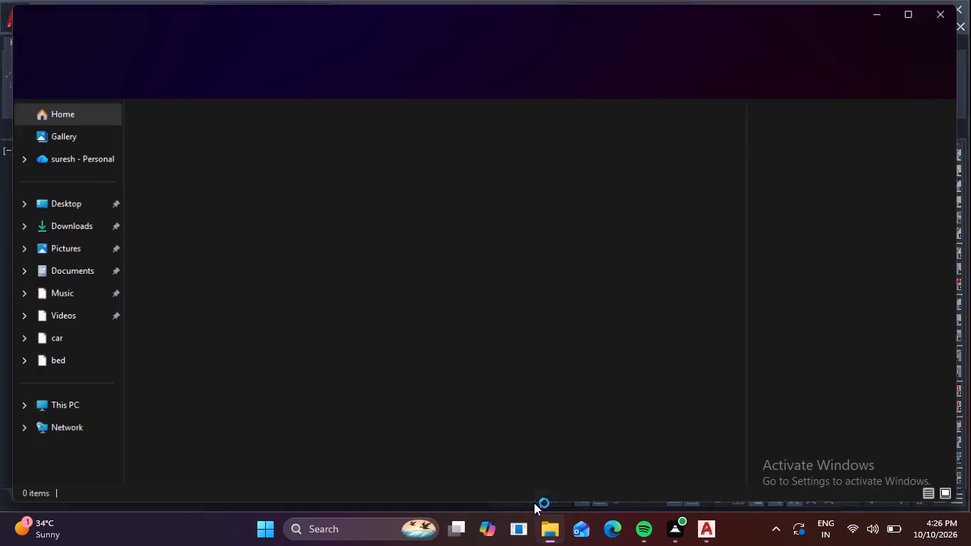
click(80, 220)
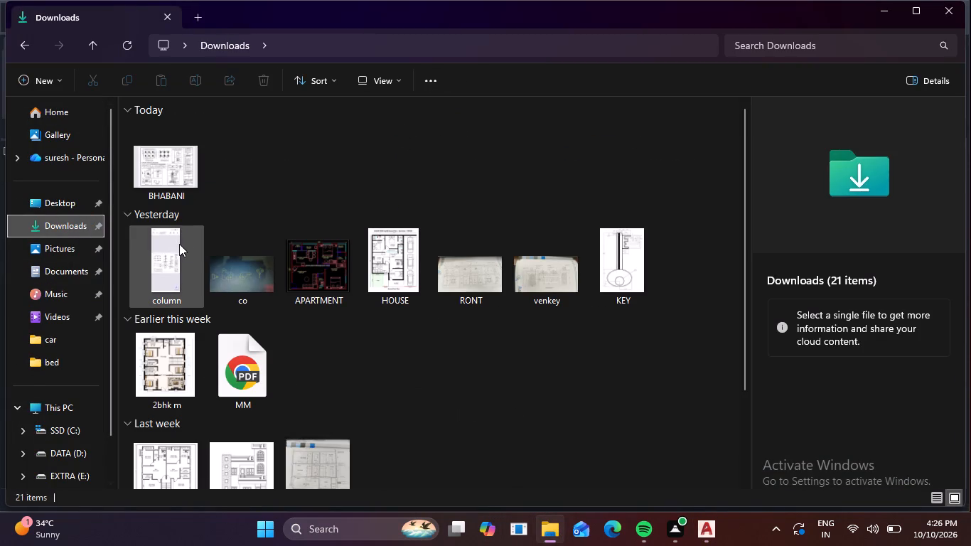
click(704, 531)
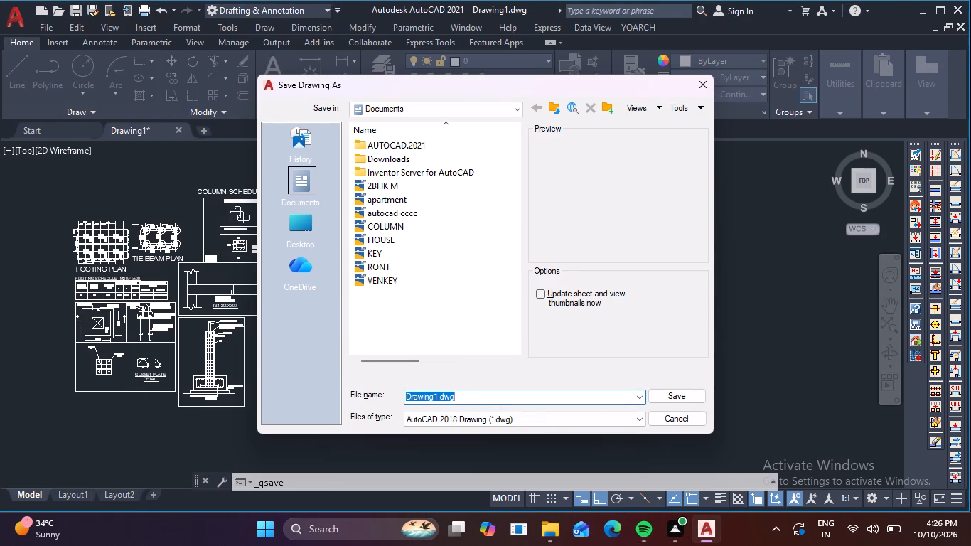
key(BackSpace)
text(BHABANI)
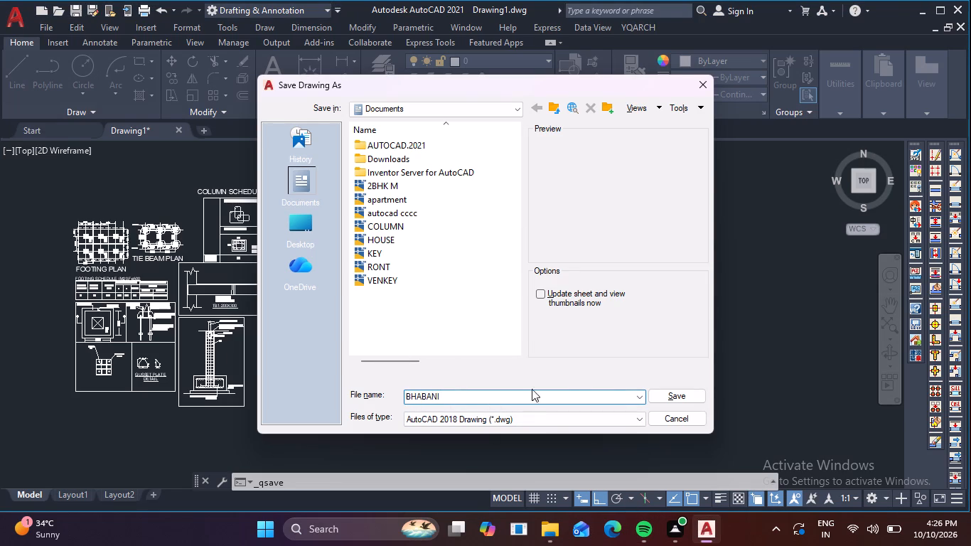
click(684, 402)
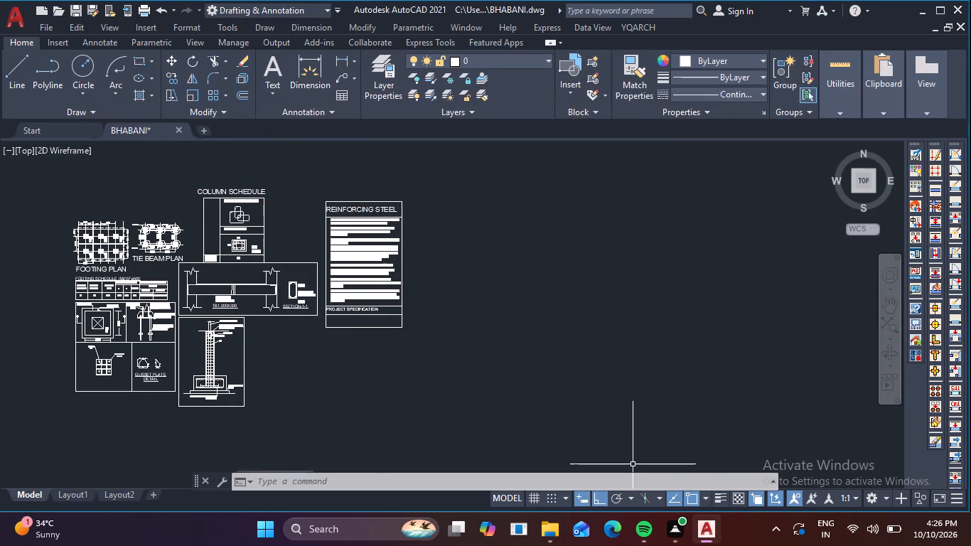
Set up a plot with the previous plot's page setup and a plot window enclosing all the plans, details and notes.
key(ctrl+p)
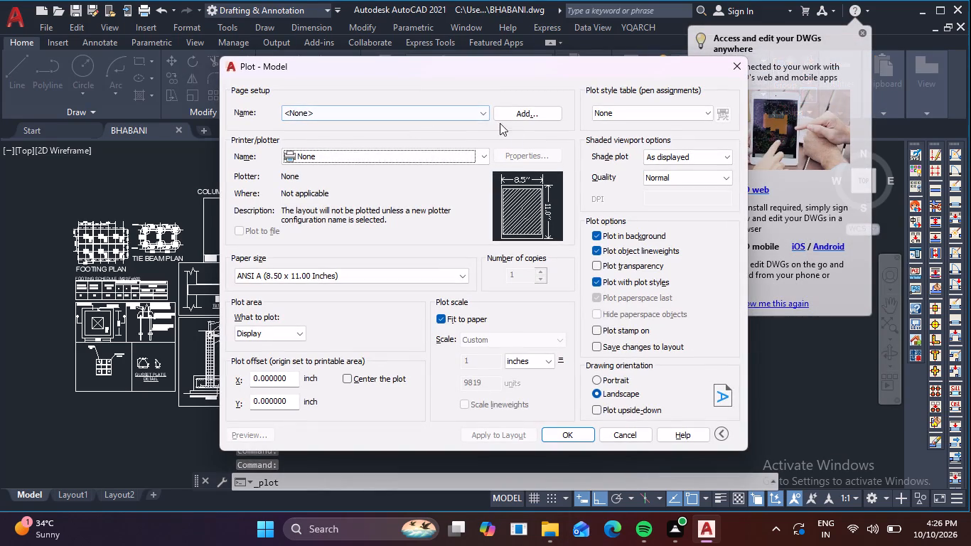
click(478, 112)
click(449, 139)
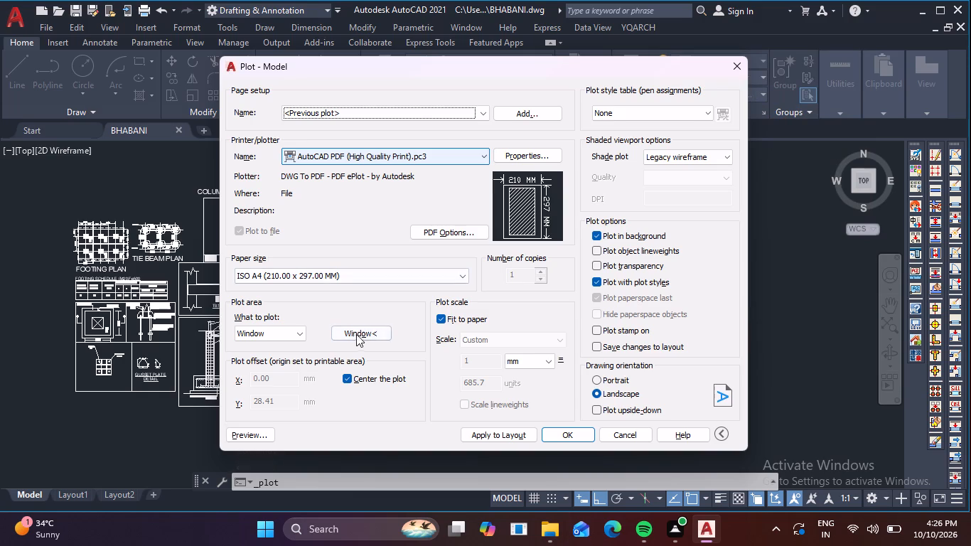
click(353, 335)
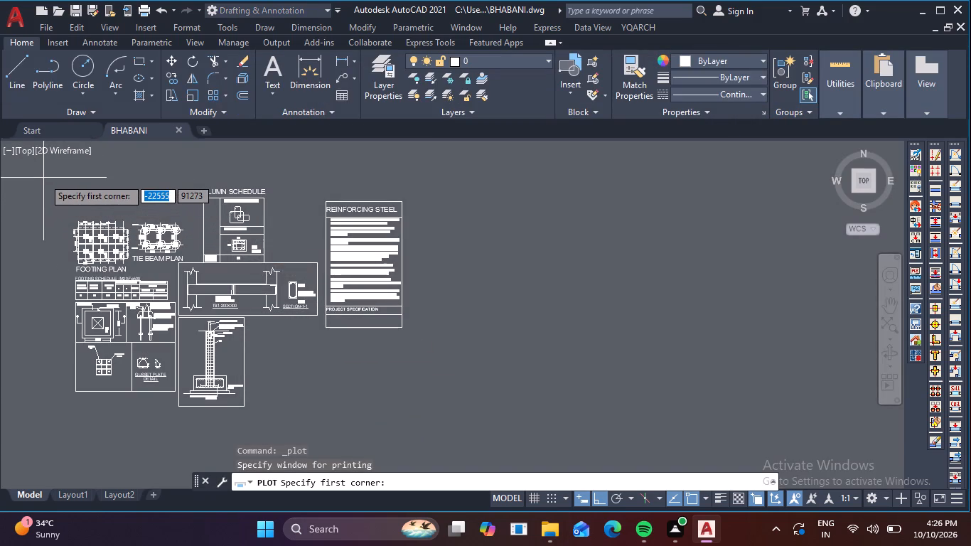
click(60, 173)
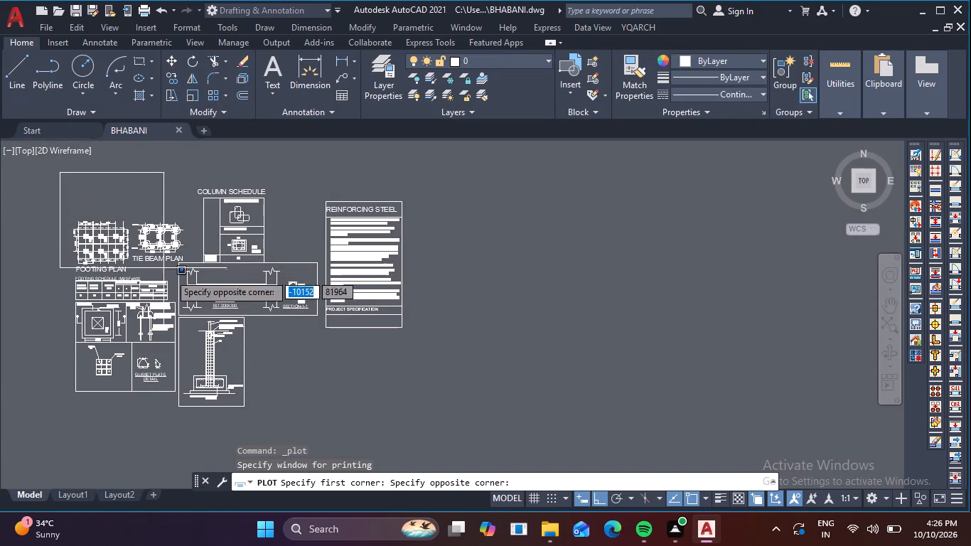
click(419, 427)
Preview the plot and examine the plans, column schedule, footing and gusset plate details, notes and overall sheet layout.
click(272, 434)
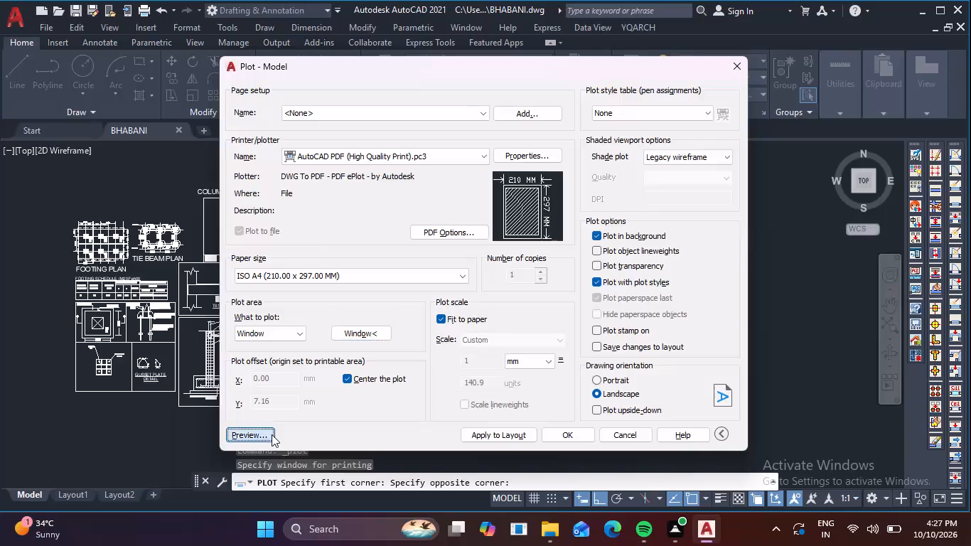
scroll(445, 300, up, 2)
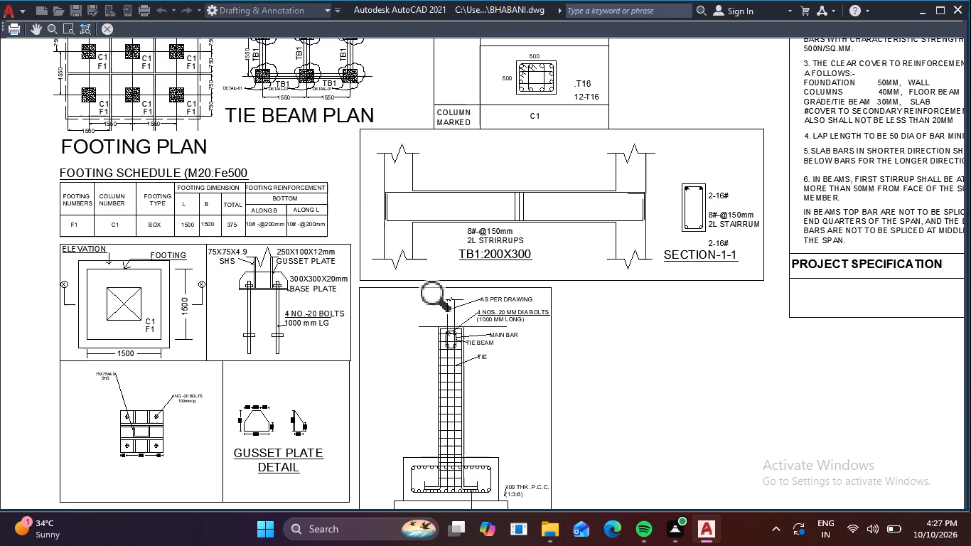
middle_drag(530, 314, 173, 416)
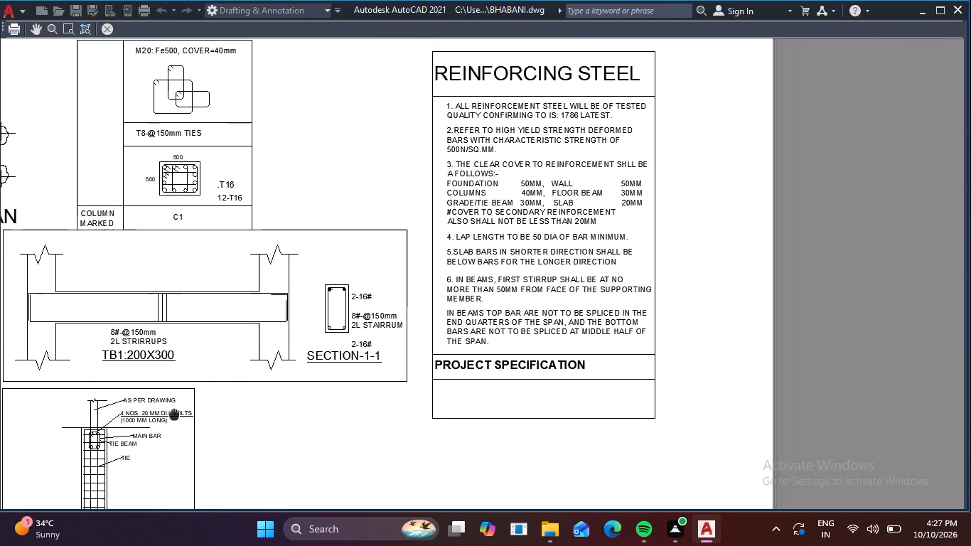
middle_drag(173, 416, 175, 421)
middle_click(175, 428)
middle_drag(313, 348, 478, 400)
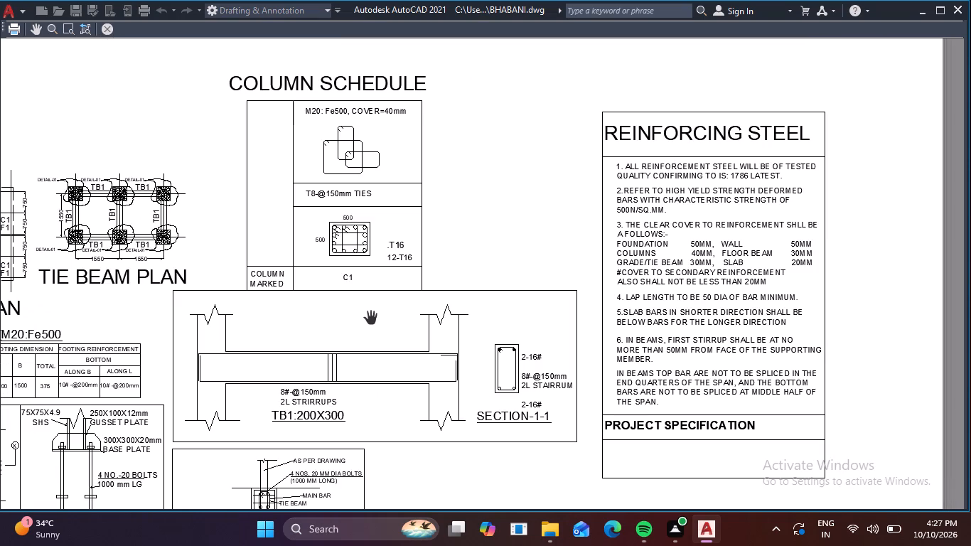
middle_drag(368, 322, 668, 289)
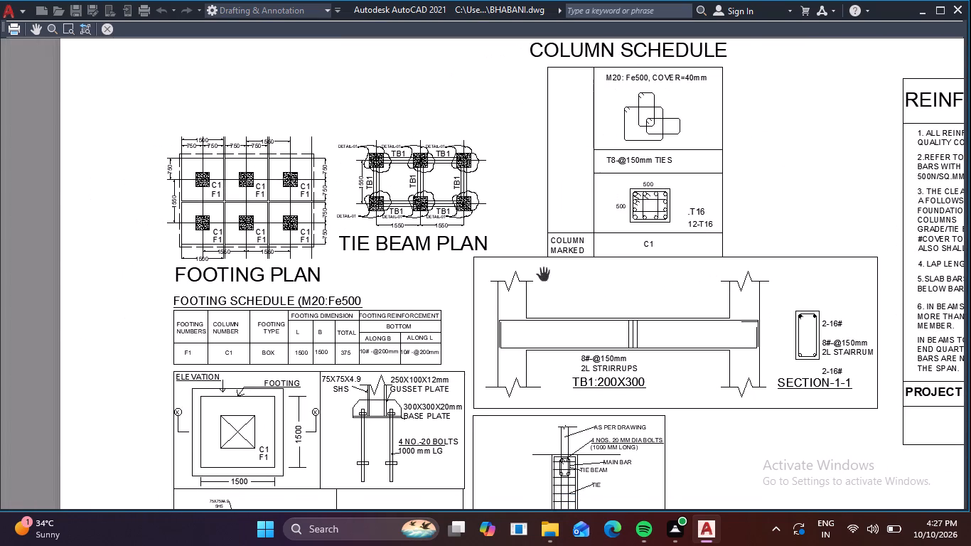
scroll(470, 252, up, 1)
scroll(470, 252, down, 1)
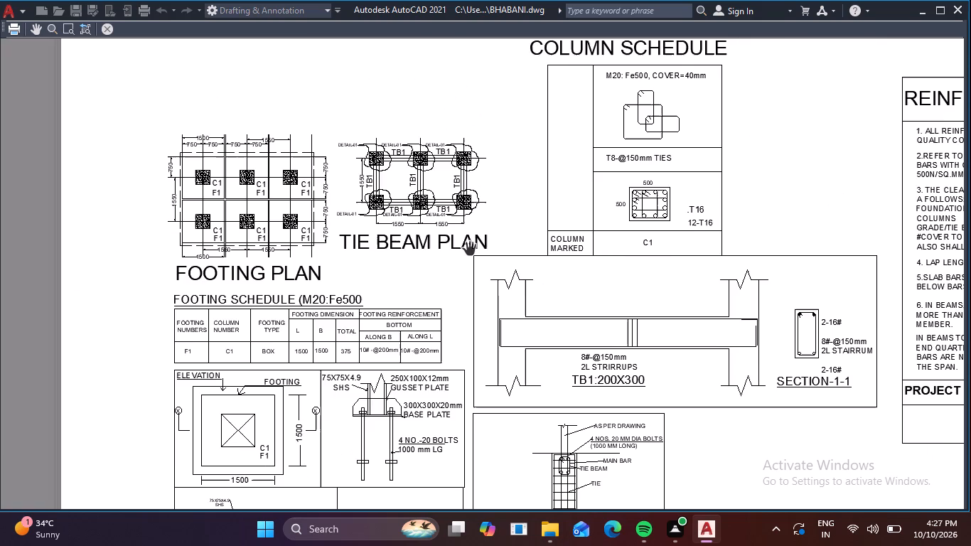
middle_drag(542, 304, 642, 176)
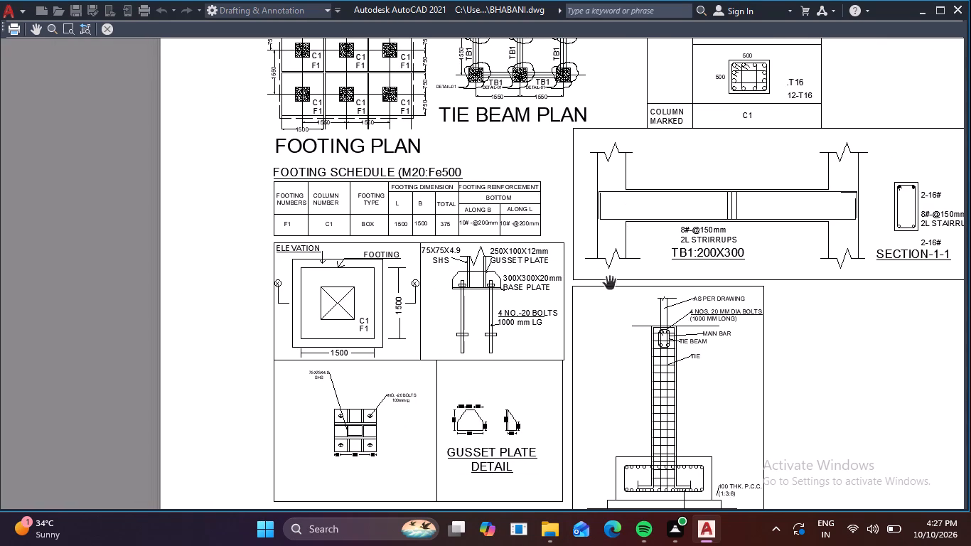
middle_drag(609, 297, 577, 194)
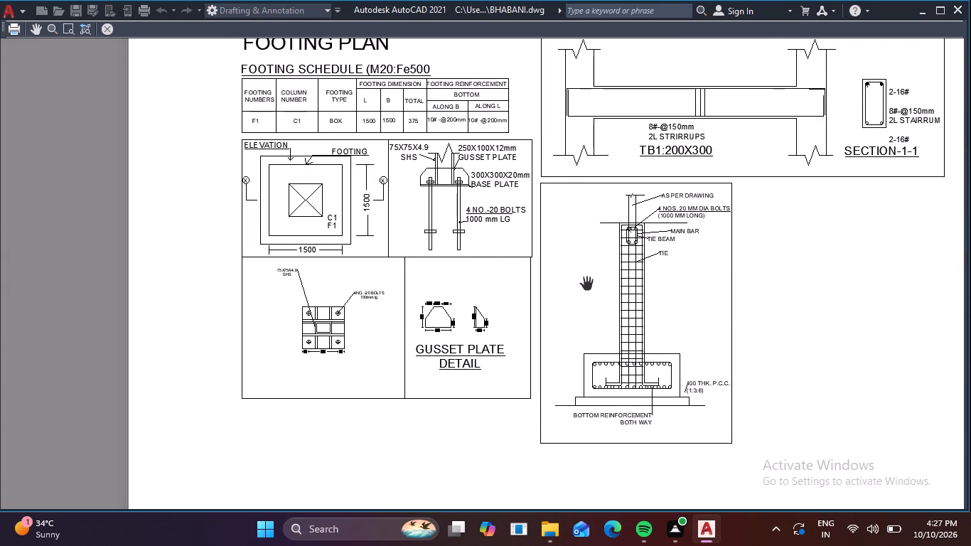
scroll(473, 300, up, 2)
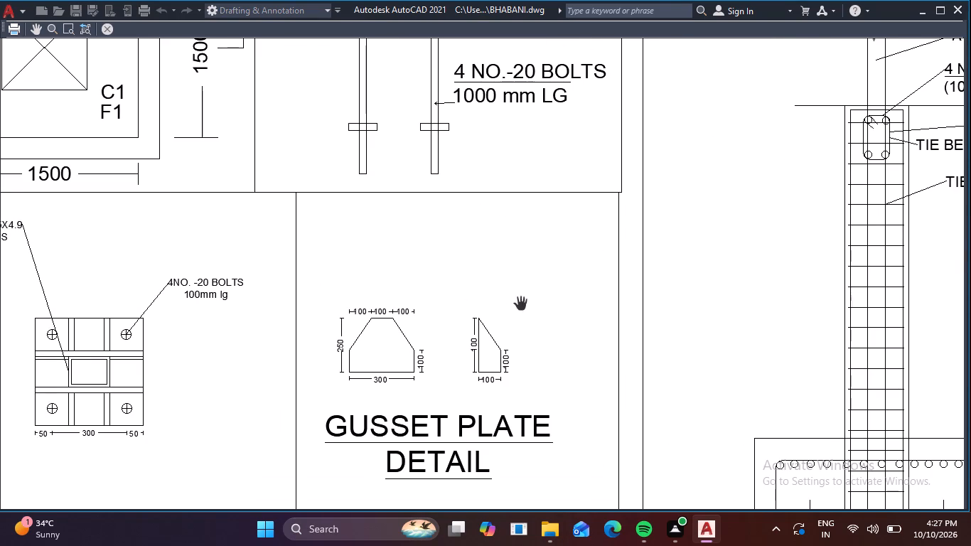
scroll(522, 305, down, 1)
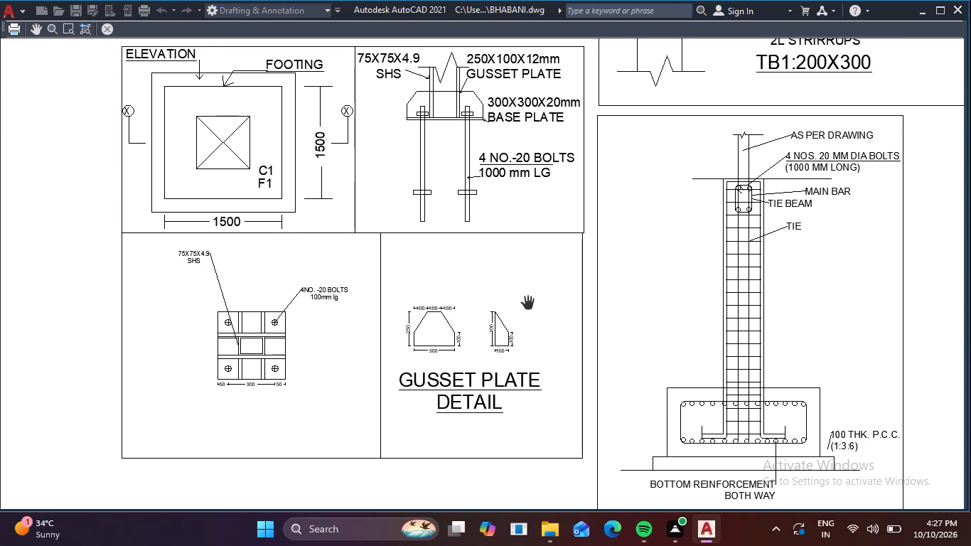
scroll(557, 296, up, 1)
scroll(563, 299, down, 2)
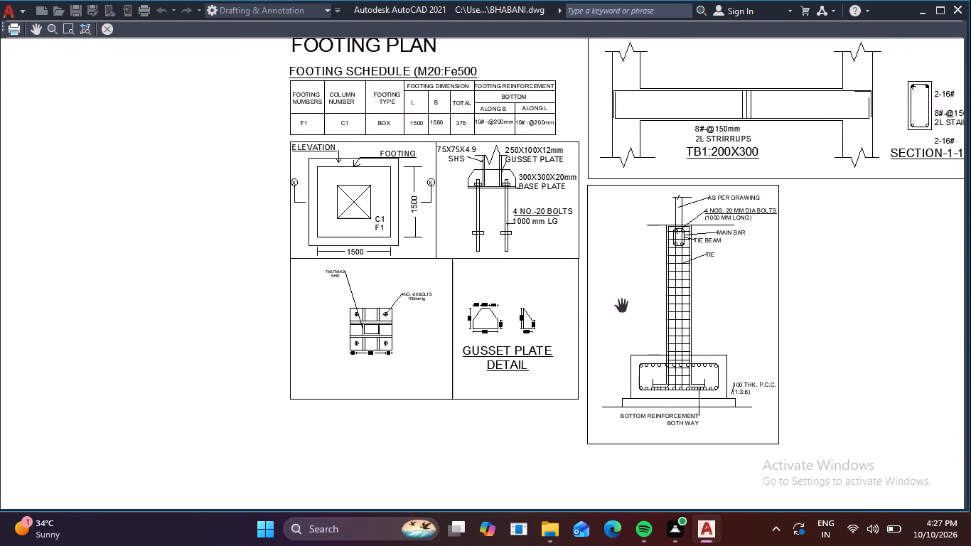
middle_drag(625, 312, 590, 440)
scroll(595, 428, down, 1)
middle_drag(778, 395, 754, 390)
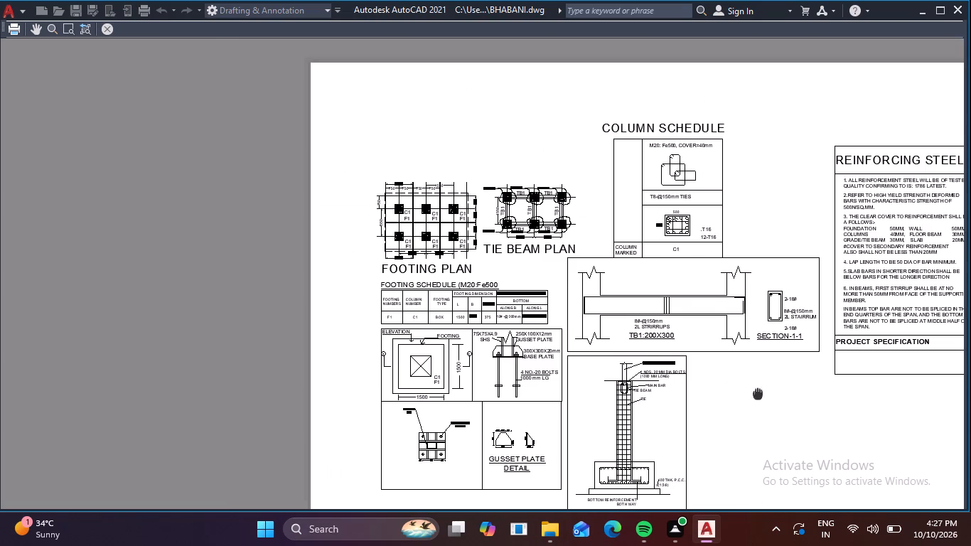
middle_drag(754, 390, 547, 343)
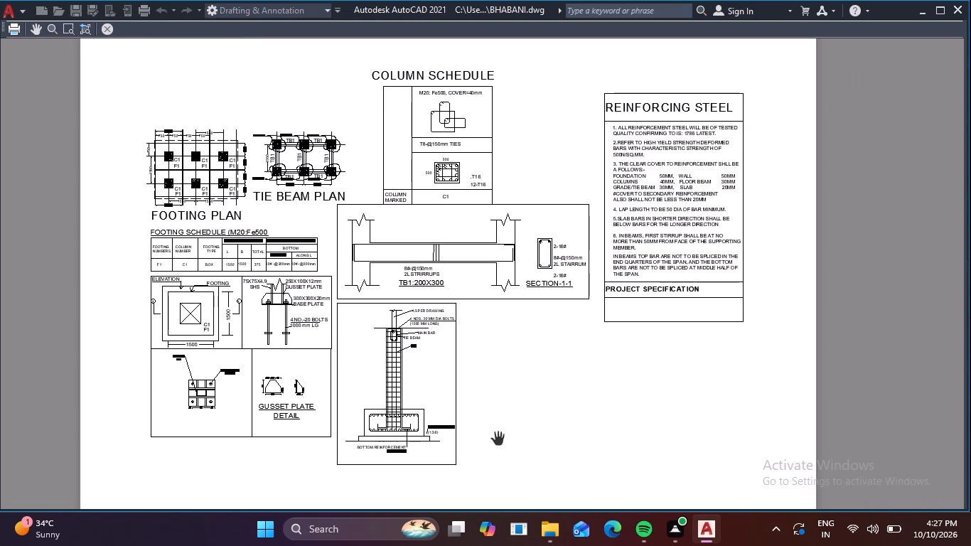
click(104, 26)
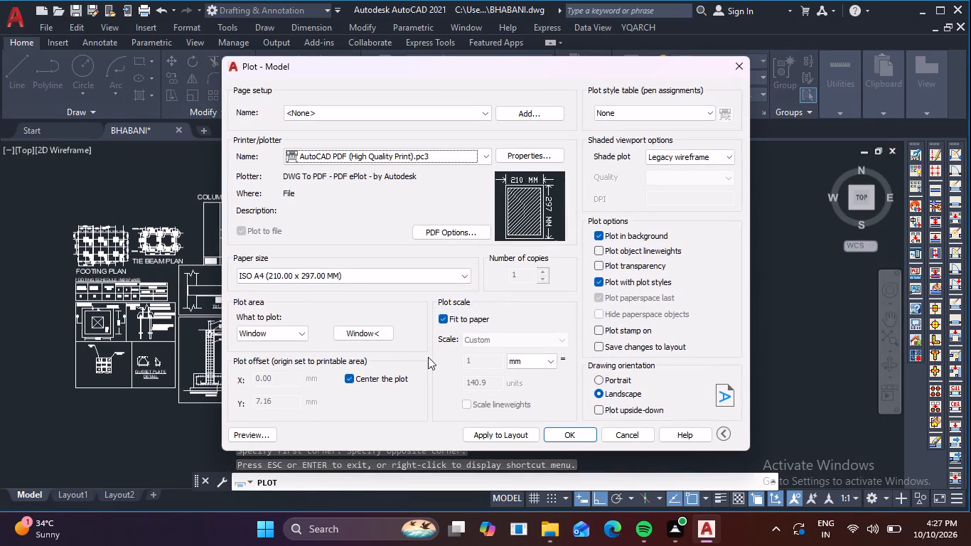
click(271, 433)
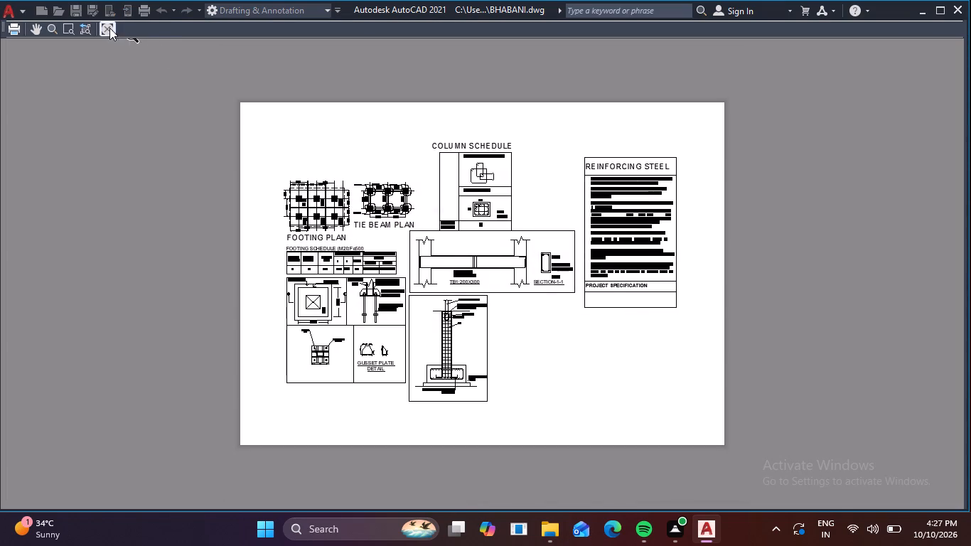
click(109, 27)
Apply the plot settings to the layout and plot the sheet to Documents as BHABANI-Model.pdf.
click(505, 442)
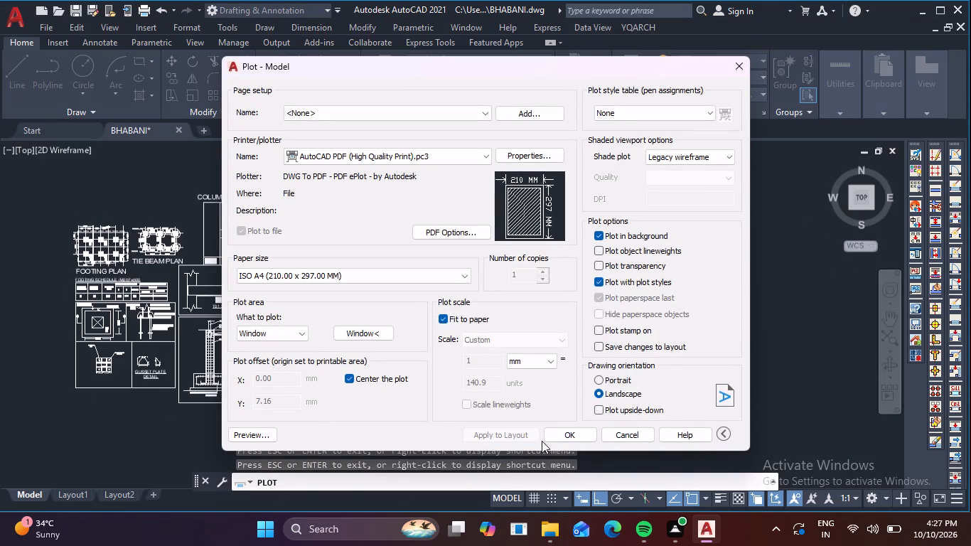
click(562, 442)
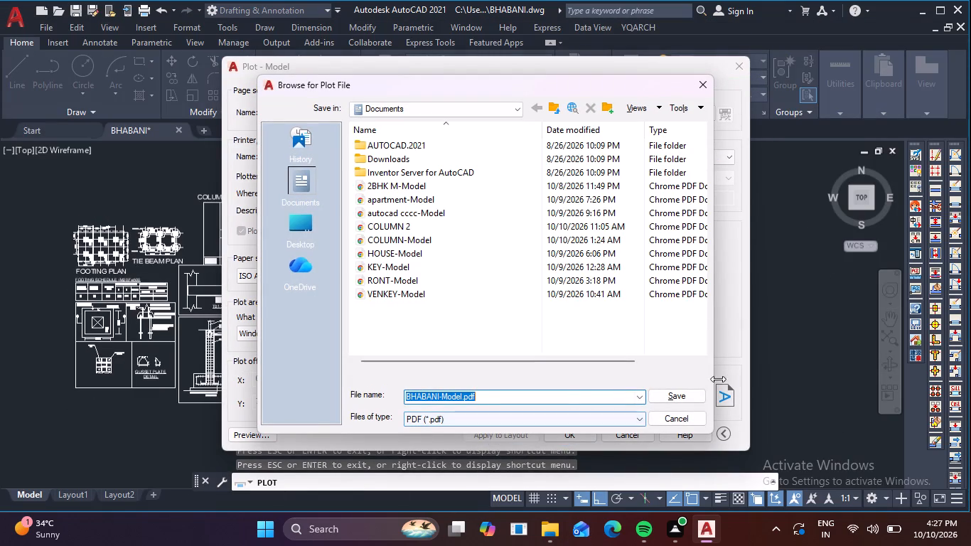
click(680, 396)
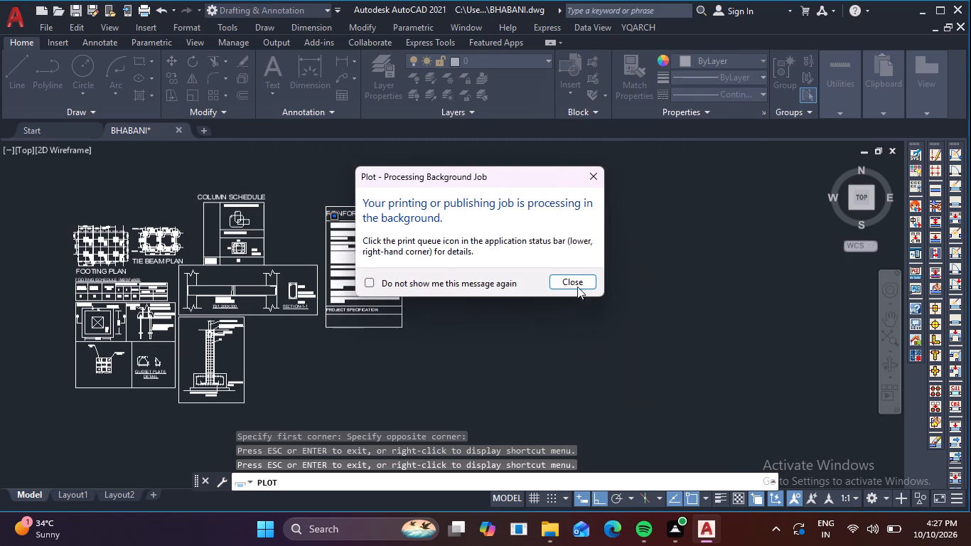
click(576, 278)
Query the drawing's log file name and location with LOGFILENAME.
text(LOG)
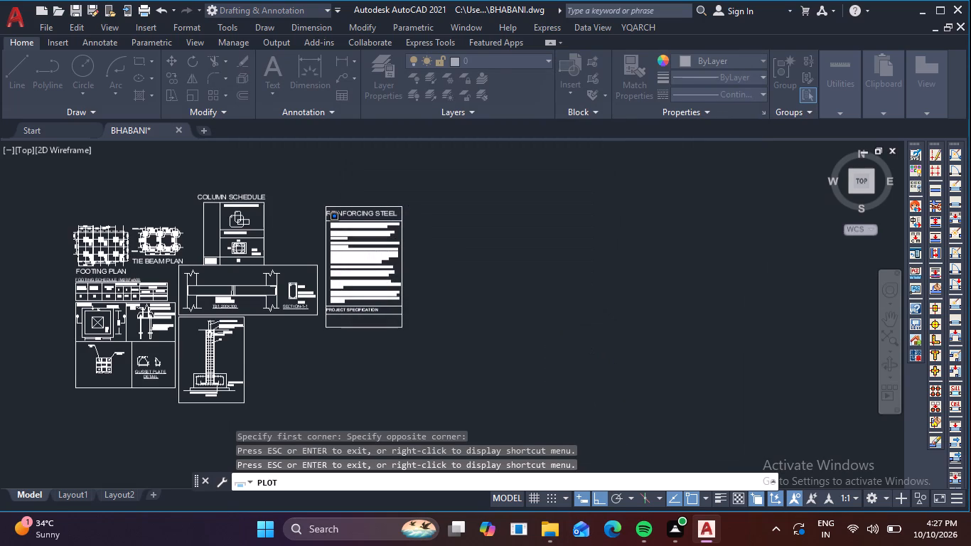
key(Escape)
text(LO)
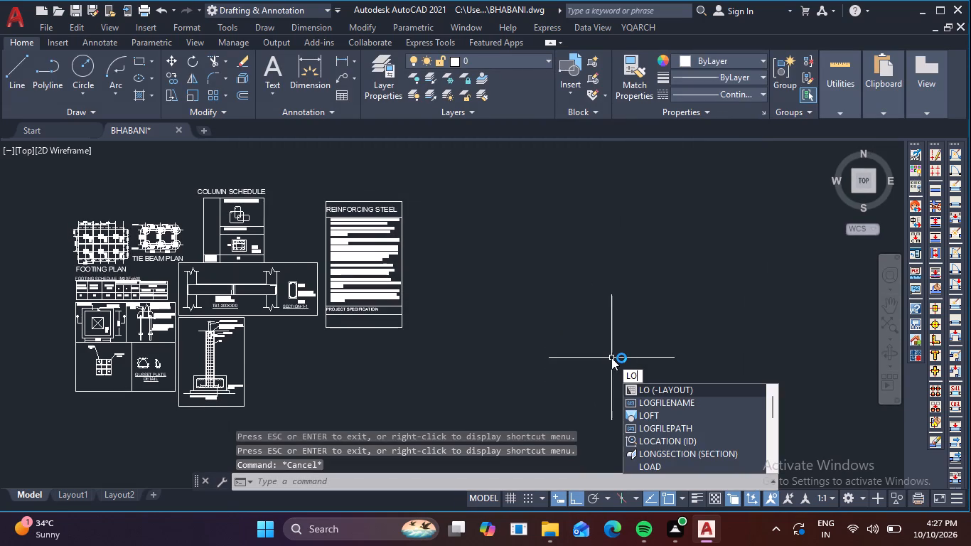
key(g)
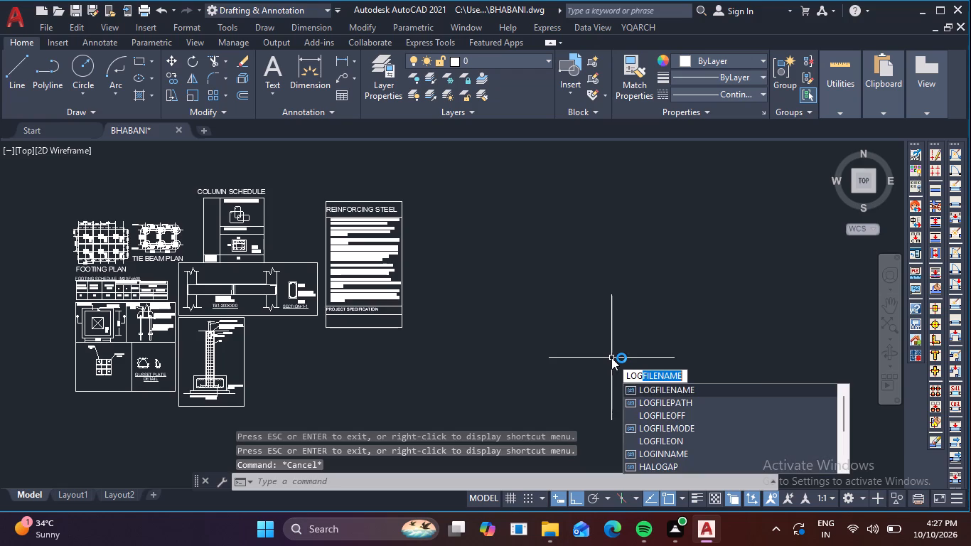
click(662, 390)
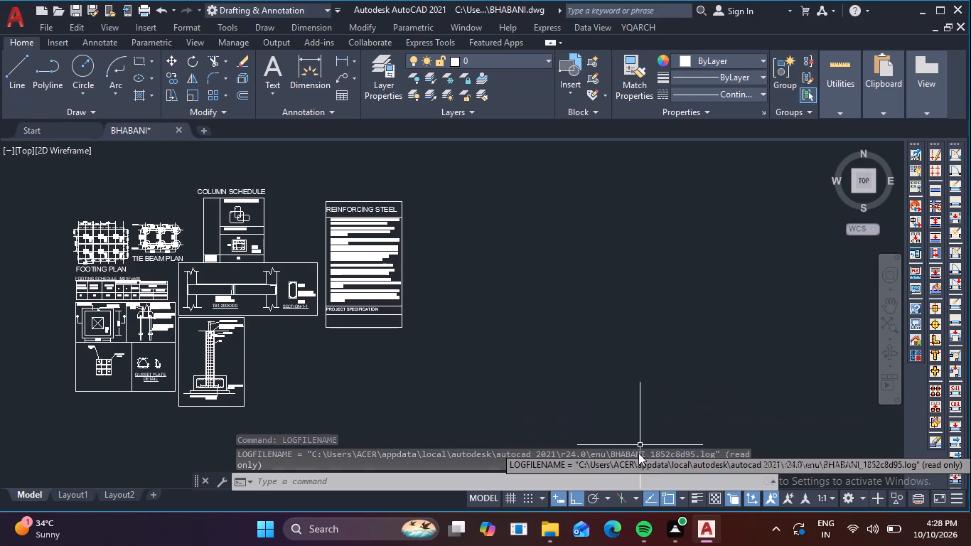
click(659, 540)
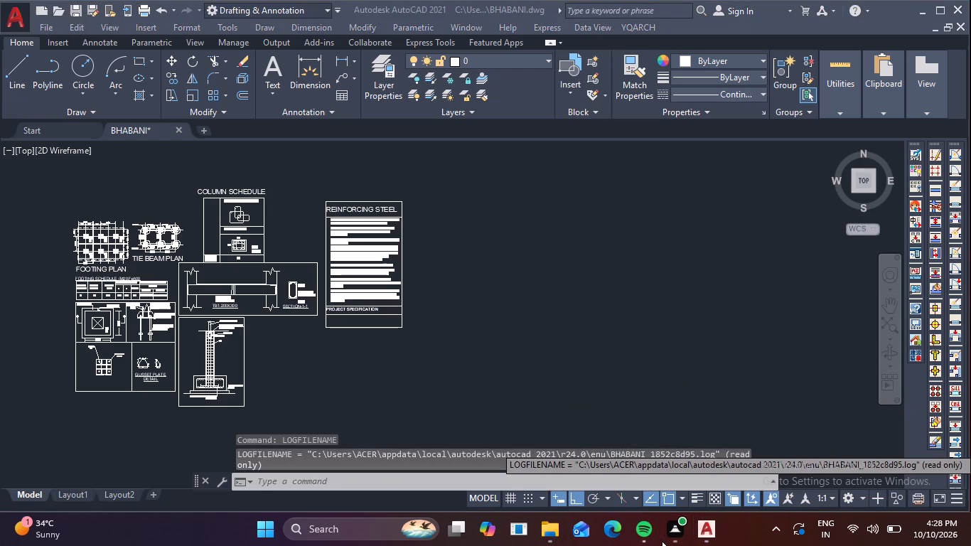